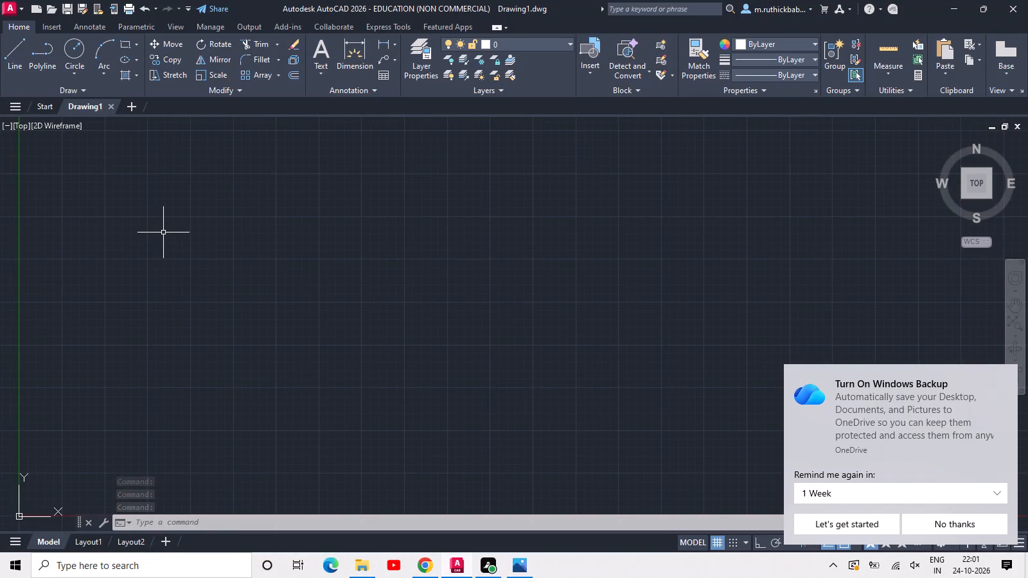
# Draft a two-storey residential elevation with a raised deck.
# Save the new drawing as "unique elevation" in the Documents folder.
pyautogui.hotkey('ctrl', 's')
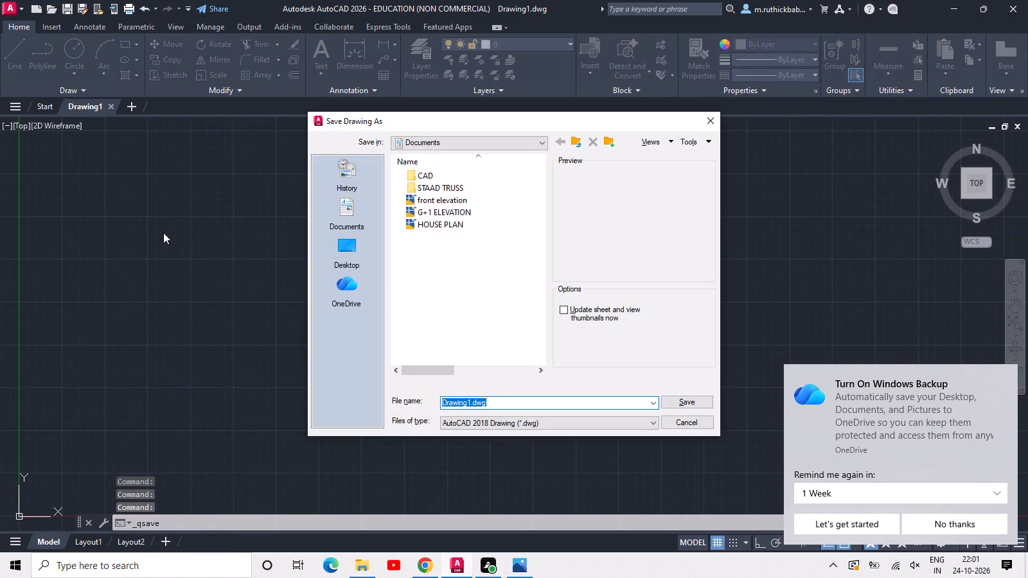
pyautogui.click(0, 52)
pyautogui.press('u')
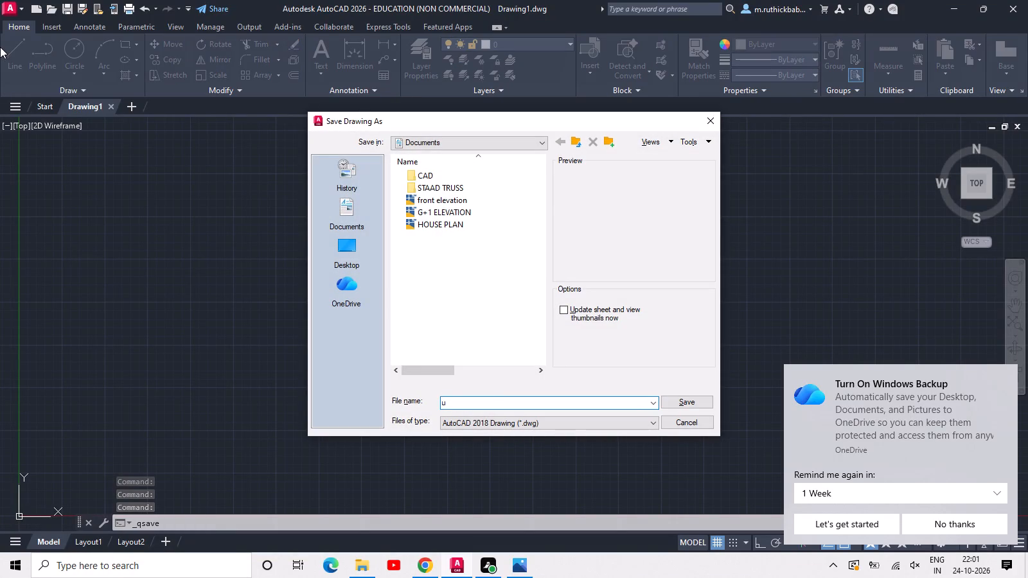
pyautogui.write('ni')
pyautogui.write('que')
pyautogui.press('space')
pyautogui.write('elevation')
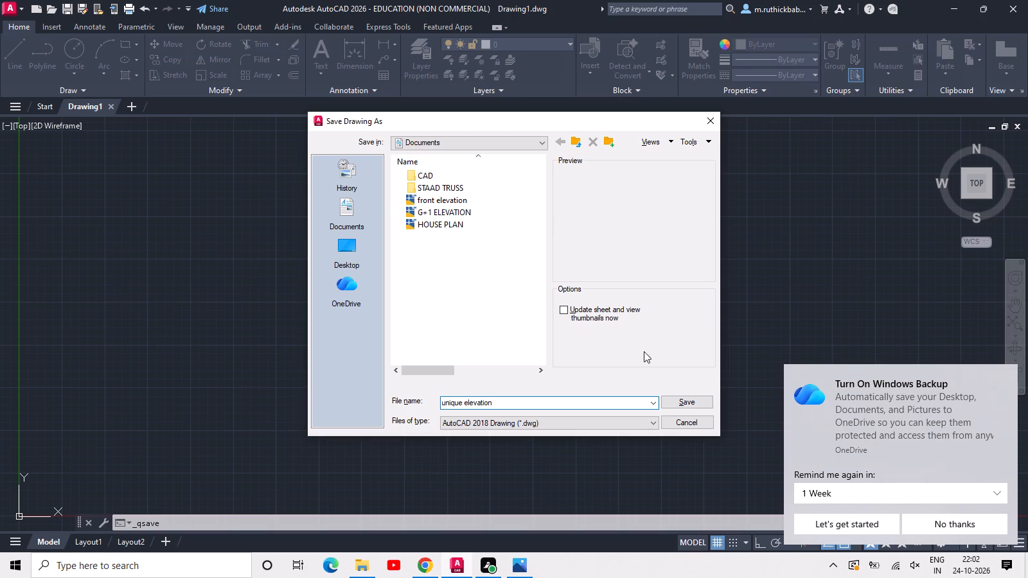
pyautogui.click(678, 405)
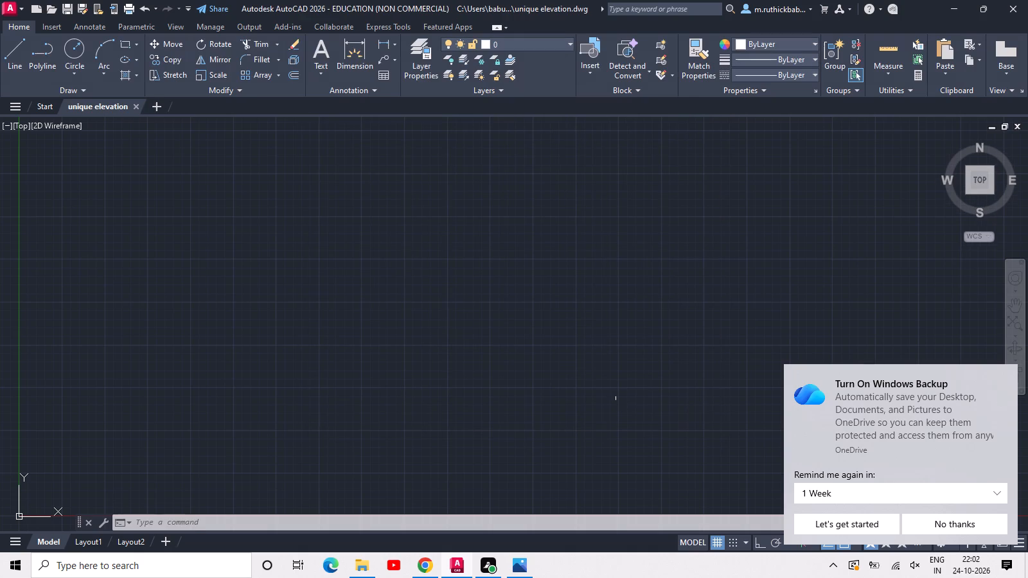
# Dismiss the Windows Backup notification.
pyautogui.click(1004, 373)
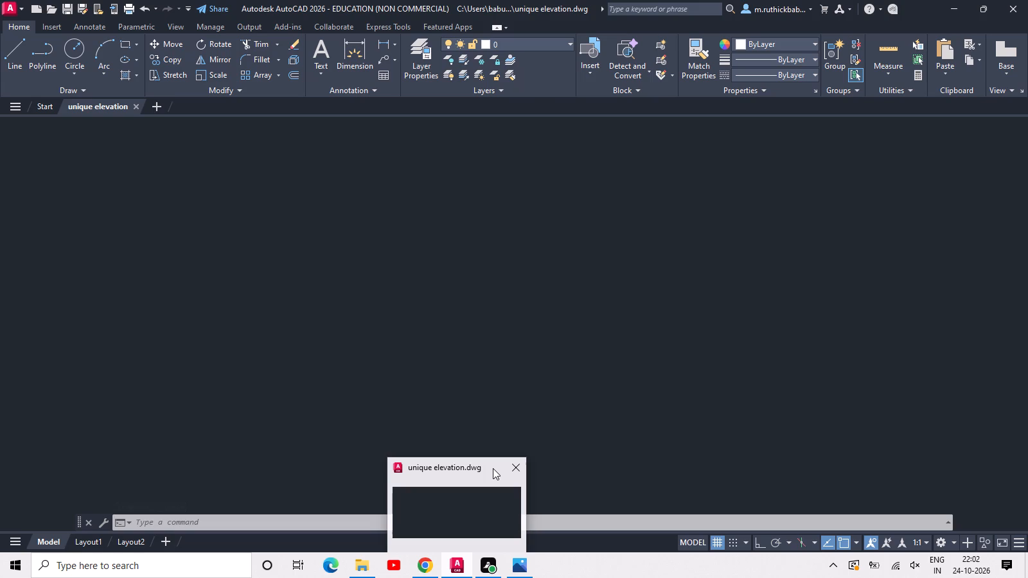
# Configure the drawing units to Engineering length type with 0'-0" precision.
pyautogui.write('un')
pyautogui.press('space')
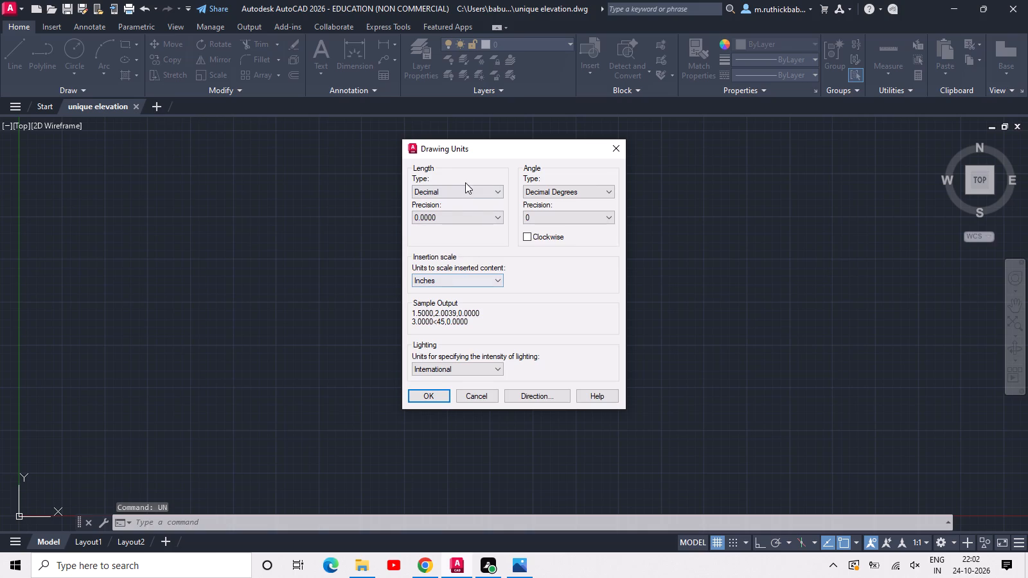
pyautogui.click(463, 211)
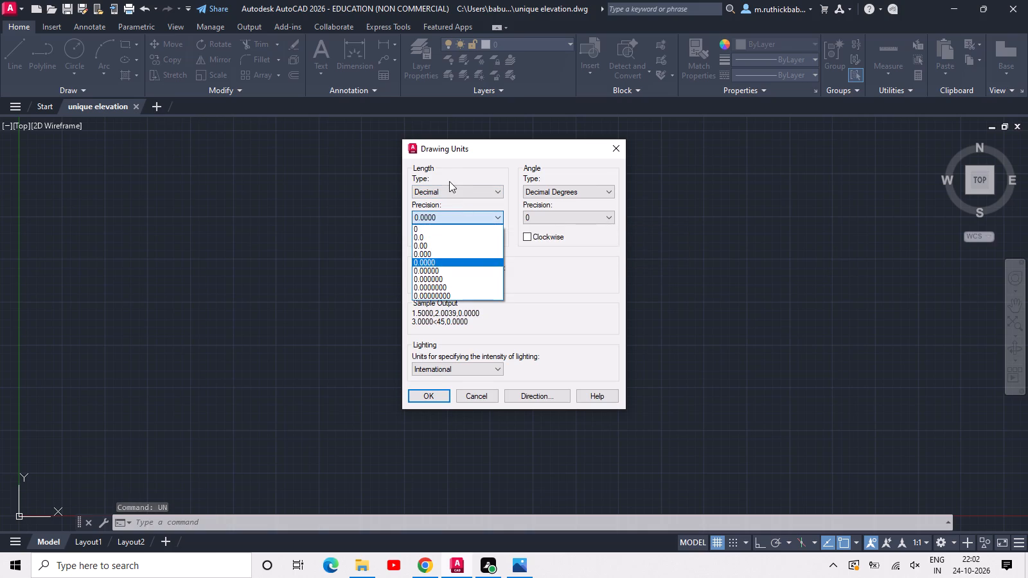
pyautogui.click(449, 181)
pyautogui.click(450, 189)
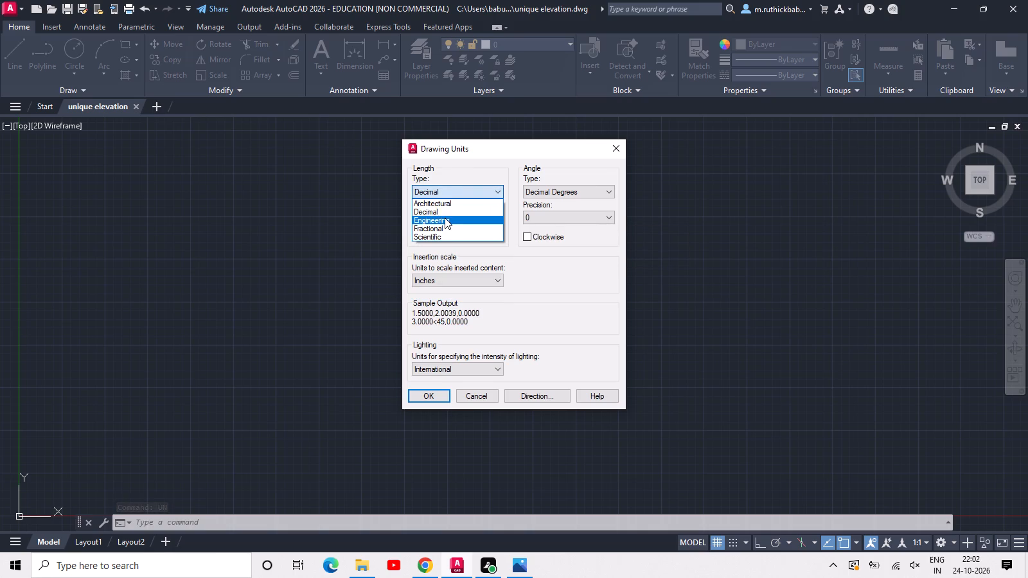
pyautogui.click(445, 218)
pyautogui.click(439, 215)
pyautogui.click(436, 231)
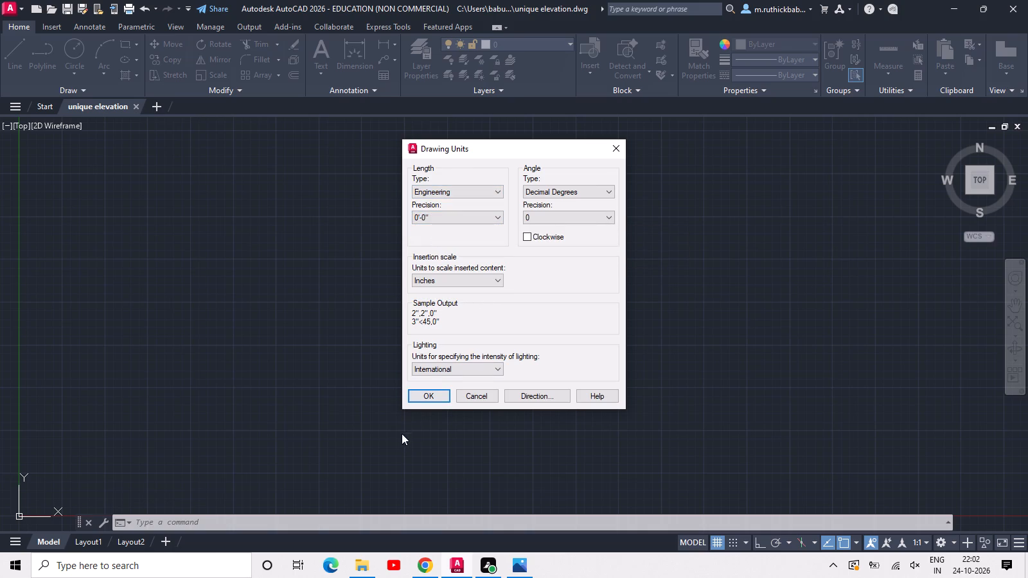
pyautogui.click(417, 397)
# Draw a rectangle 40' wide and 3' high, just beside the coordinate origin.
pyautogui.scroll(-2, 455, 333)
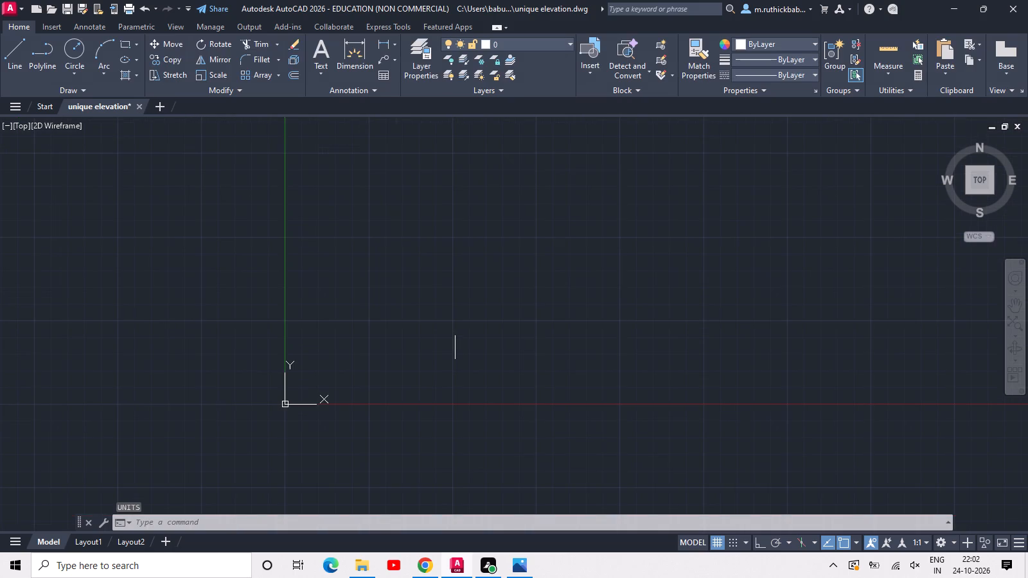
pyautogui.moveTo(455, 333); pyautogui.dragTo(276, 378, button='middle')
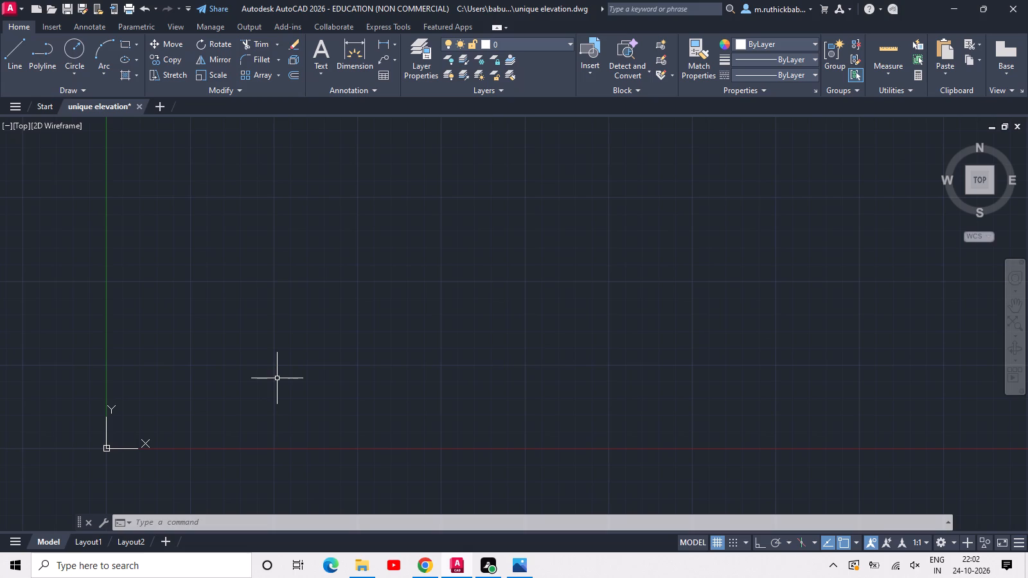
pyautogui.write('rec')
pyautogui.press('space')
pyautogui.click(240, 317)
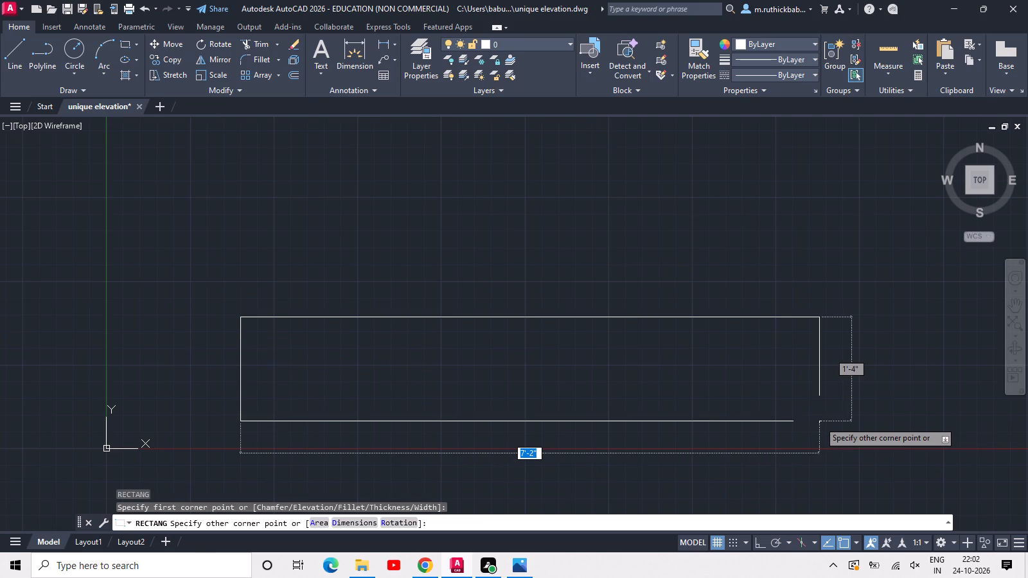
pyautogui.write("40'")
pyautogui.press('Tab')
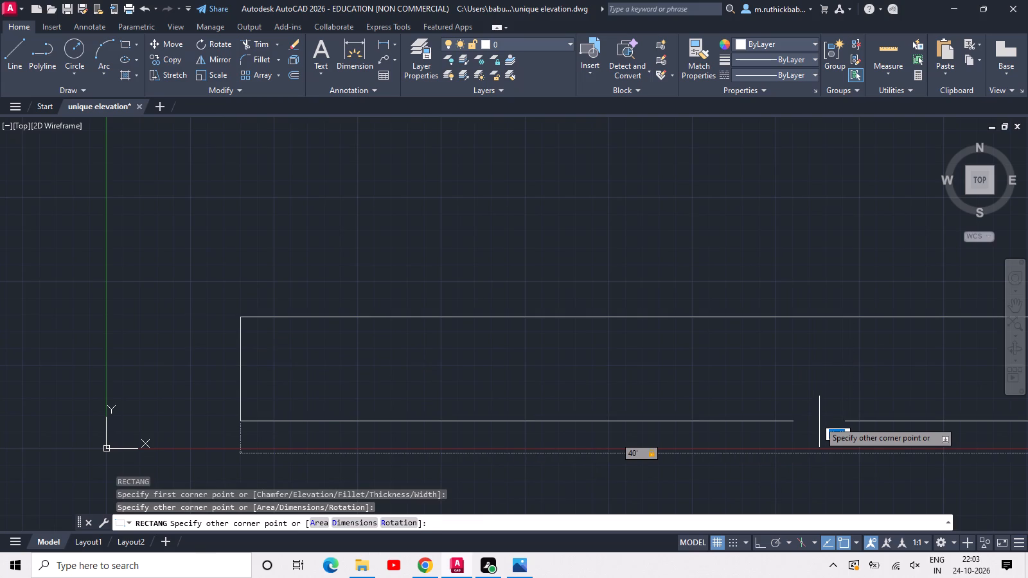
pyautogui.write("3'")
pyautogui.press('Return')
pyautogui.scroll(-4, 819, 421)
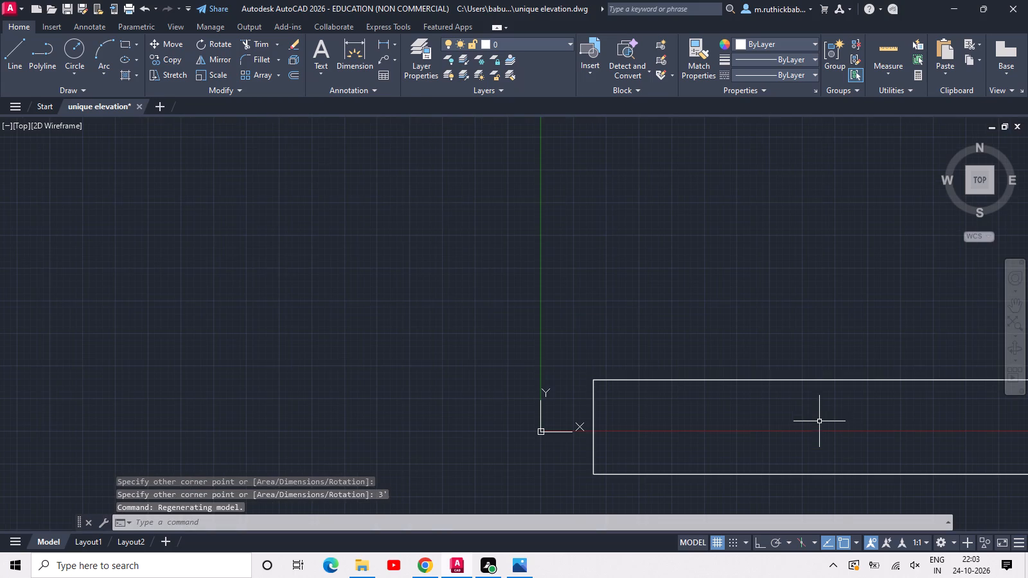
pyautogui.press('Escape')
# Move the UCS origin to an empty spot below and to the left of the rectangle.
pyautogui.moveTo(819, 421); pyautogui.dragTo(503, 347, button='middle')
pyautogui.scroll(-2, 502, 346)
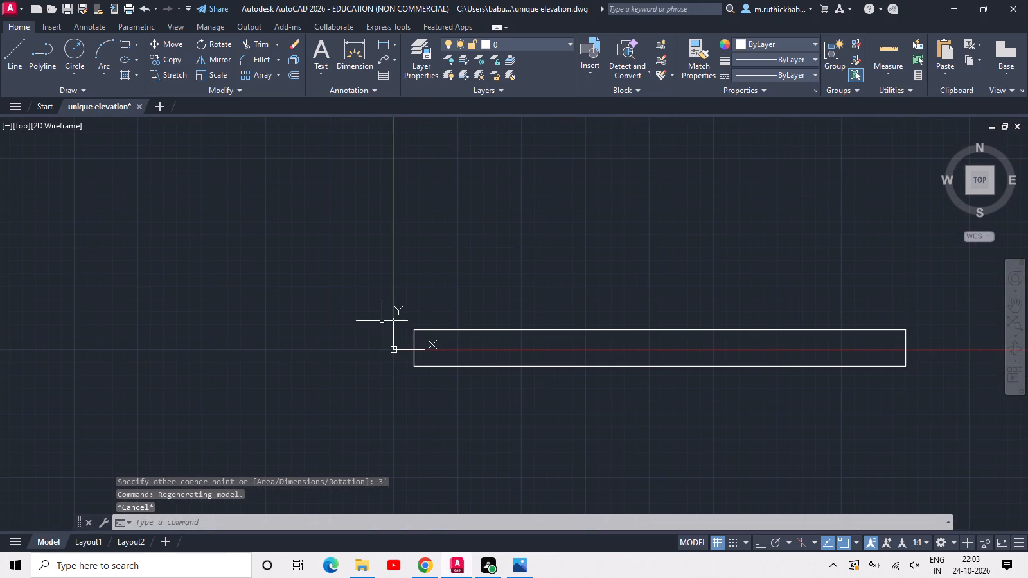
pyautogui.click(390, 347)
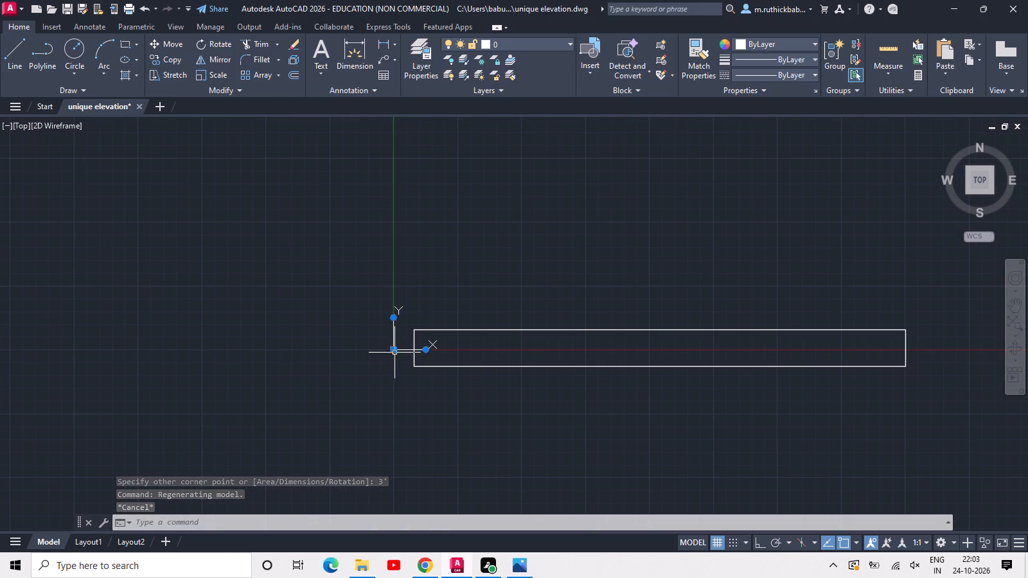
pyautogui.click(392, 347)
pyautogui.click(272, 469)
pyautogui.press('Escape')
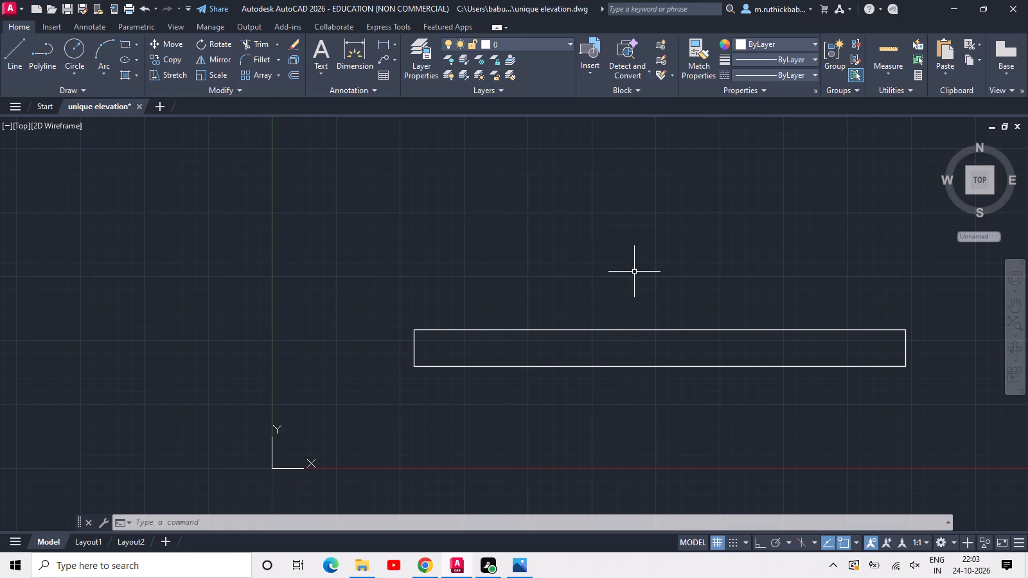
# Explode the 40' by 3' rectangle into separate lines.
pyautogui.click(628, 297)
pyautogui.click(564, 385)
pyautogui.write('x')
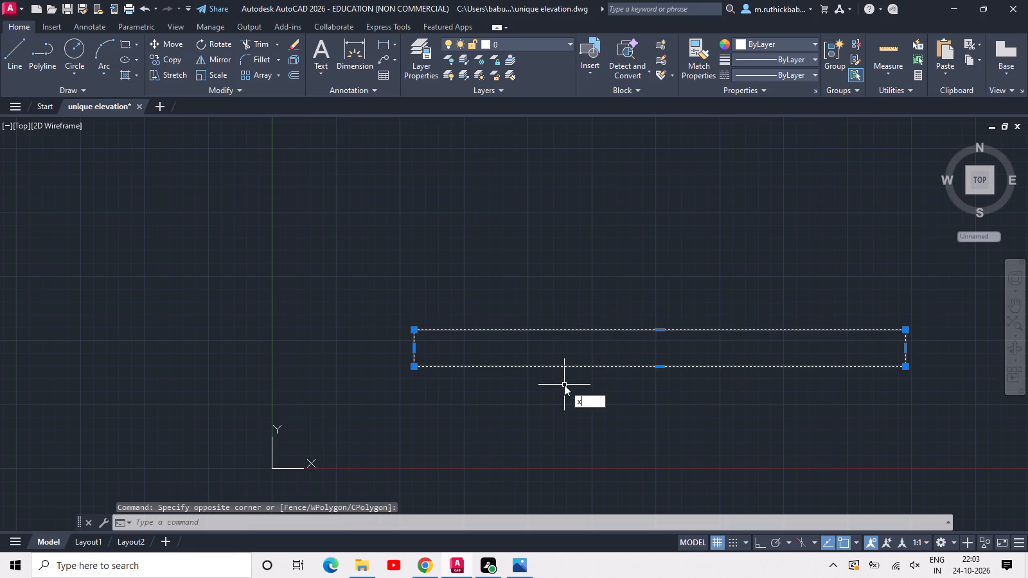
pyautogui.press('space')
# Offset the rectangle's top edge 8' upward.
pyautogui.write('off')
pyautogui.press('space')
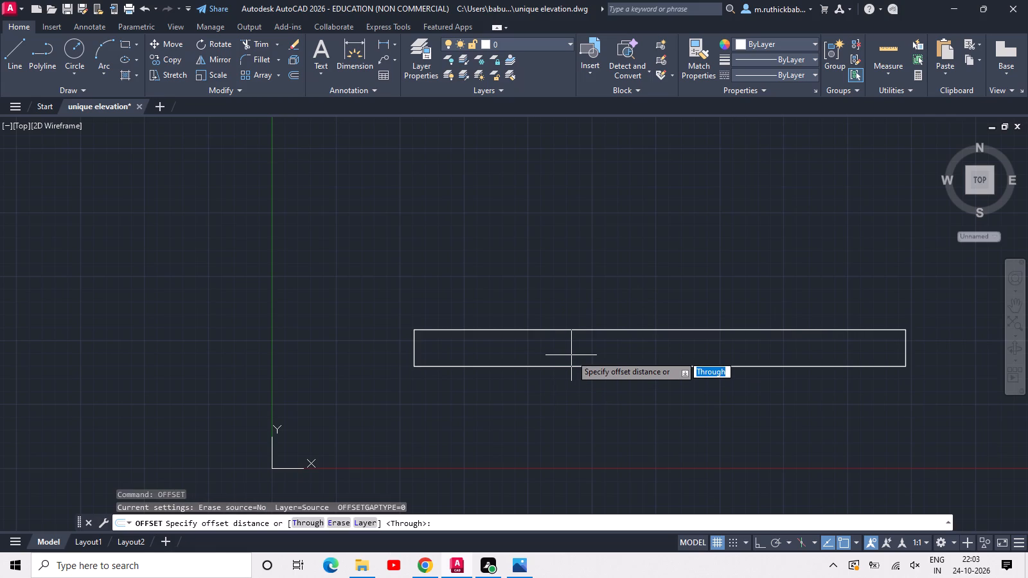
pyautogui.write("8'")
pyautogui.press('Return')
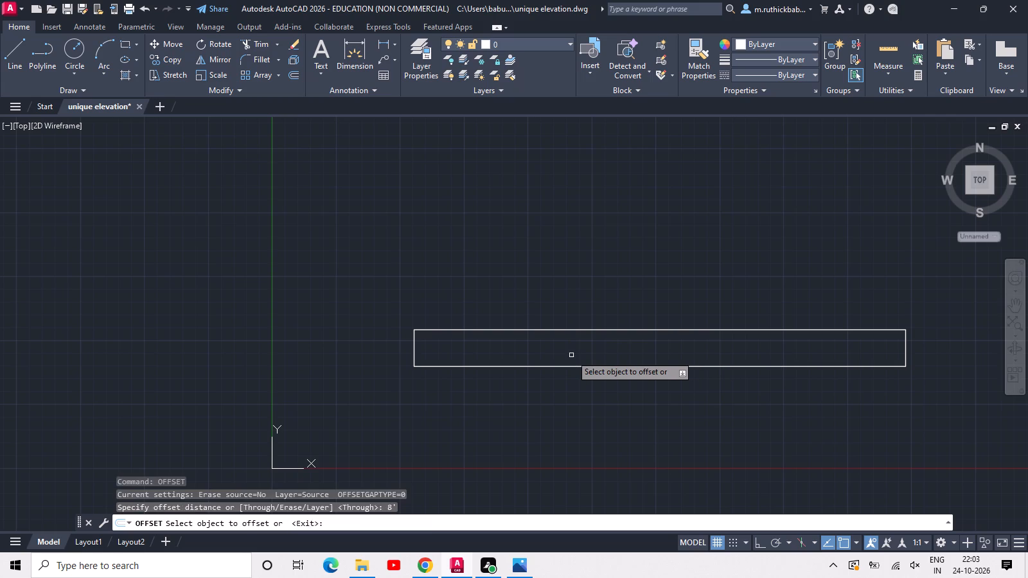
pyautogui.click(587, 329)
pyautogui.click(592, 221)
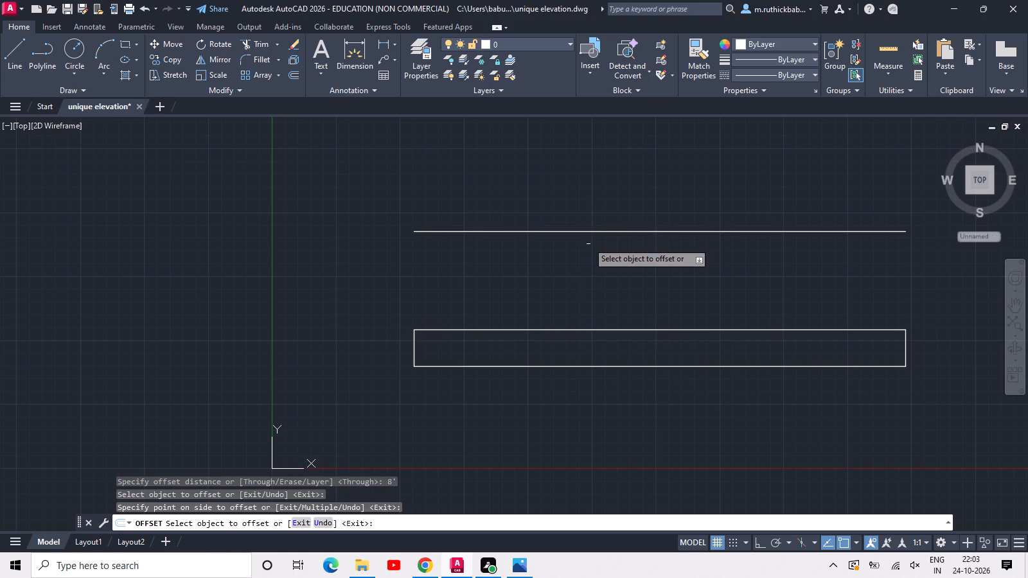
pyautogui.moveTo(588, 243); pyautogui.dragTo(460, 273, button='middle')
pyautogui.moveTo(466, 290); pyautogui.dragTo(454, 293, button='middle')
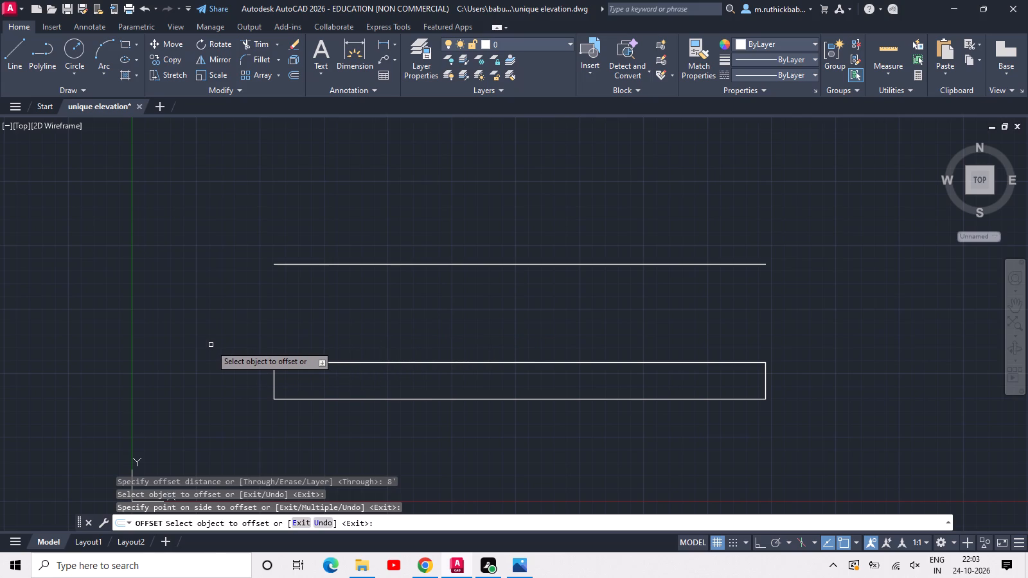
pyautogui.press('Escape')
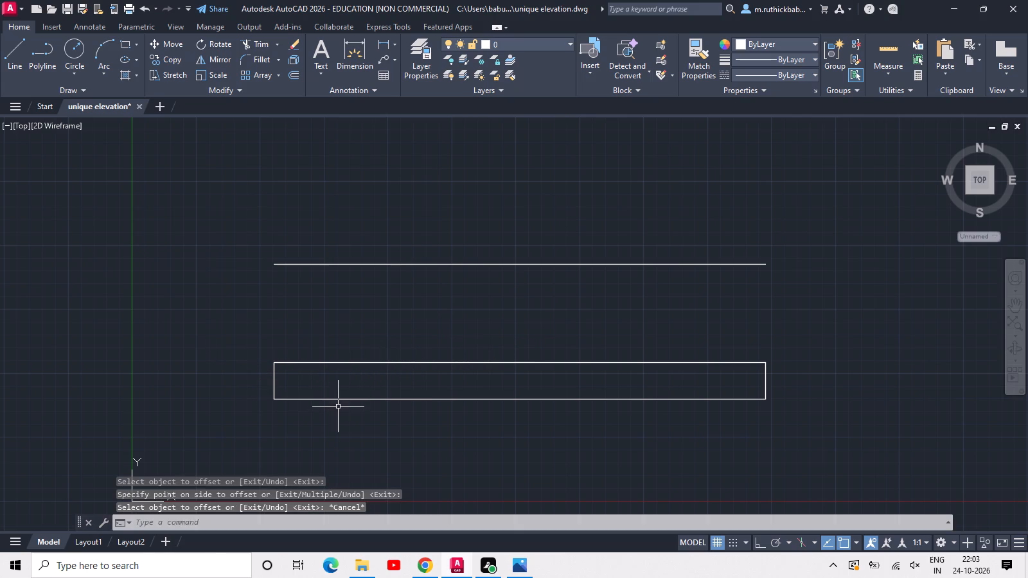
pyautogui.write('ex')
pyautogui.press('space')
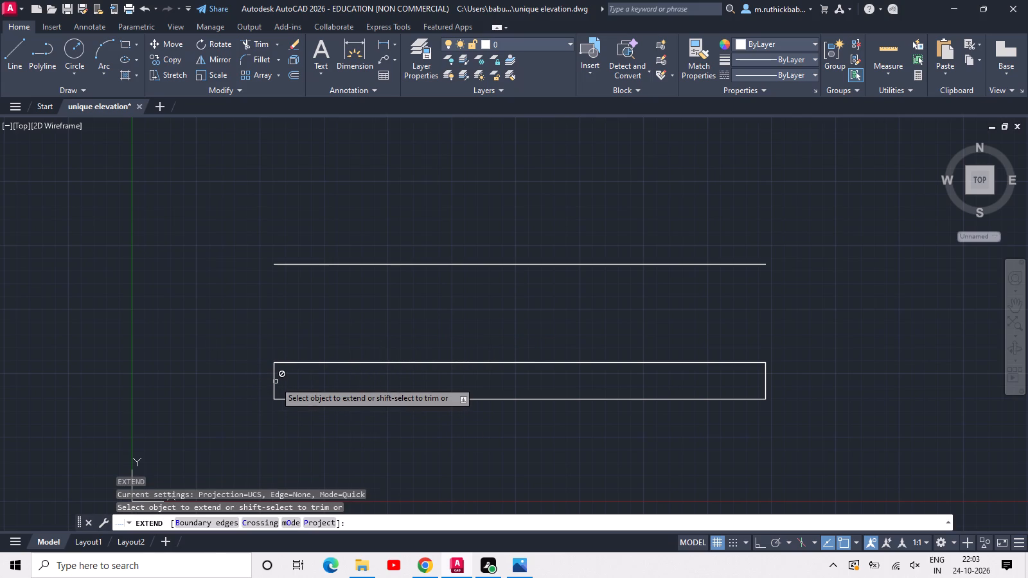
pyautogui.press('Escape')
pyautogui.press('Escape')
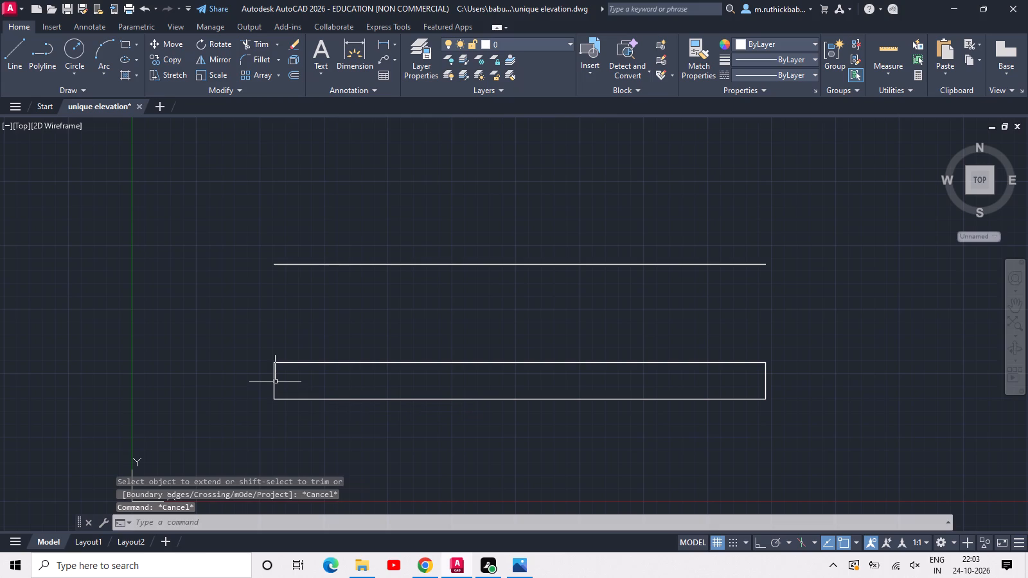
# Fillet the left and right side lines with the upper offset line at zero radius to form closed square corners.
pyautogui.write('f')
pyautogui.press('space')
pyautogui.click(273, 378)
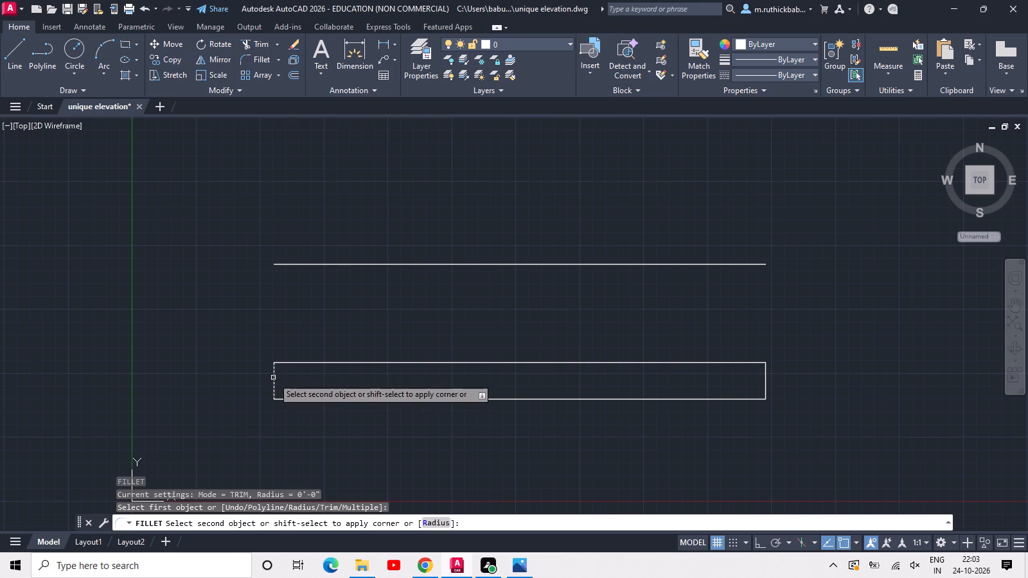
pyautogui.keyDown('shift'); pyautogui.click(288, 263); pyautogui.keyUp('shift')
pyautogui.press('space')
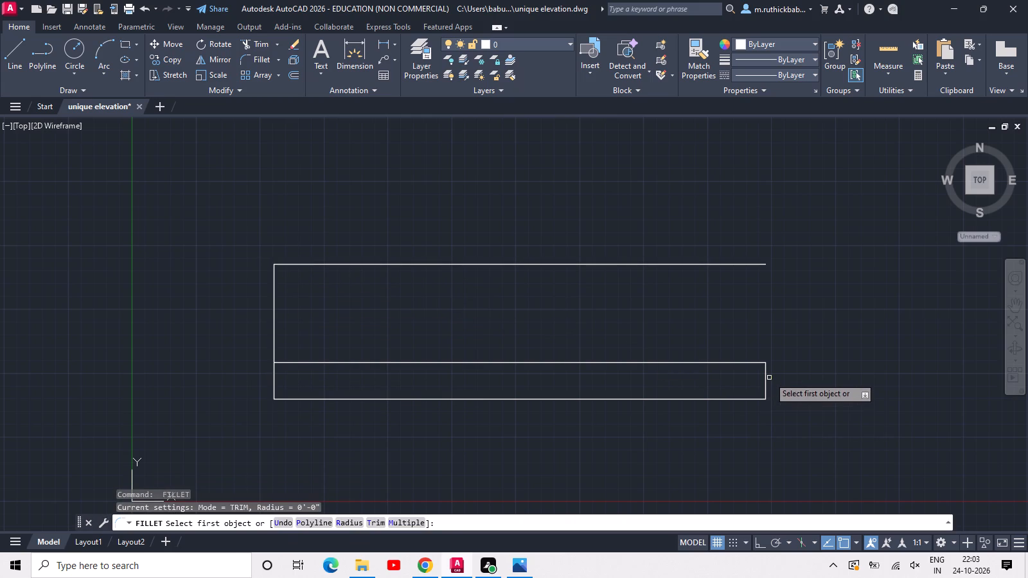
pyautogui.click(765, 378)
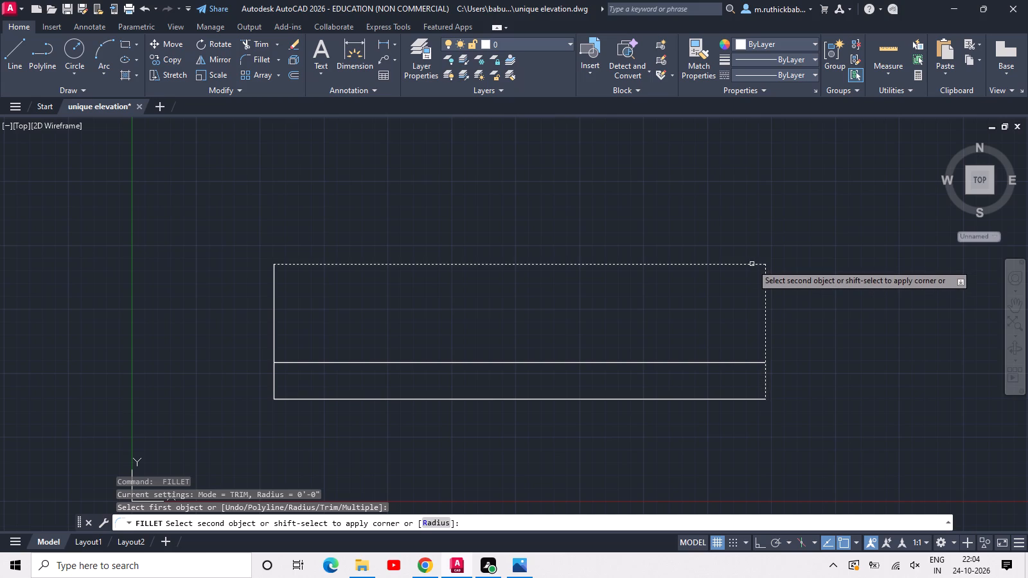
pyautogui.keyDown('shift'); pyautogui.click(752, 264); pyautogui.keyUp('shift')
pyautogui.press('Escape')
pyautogui.press('Escape')
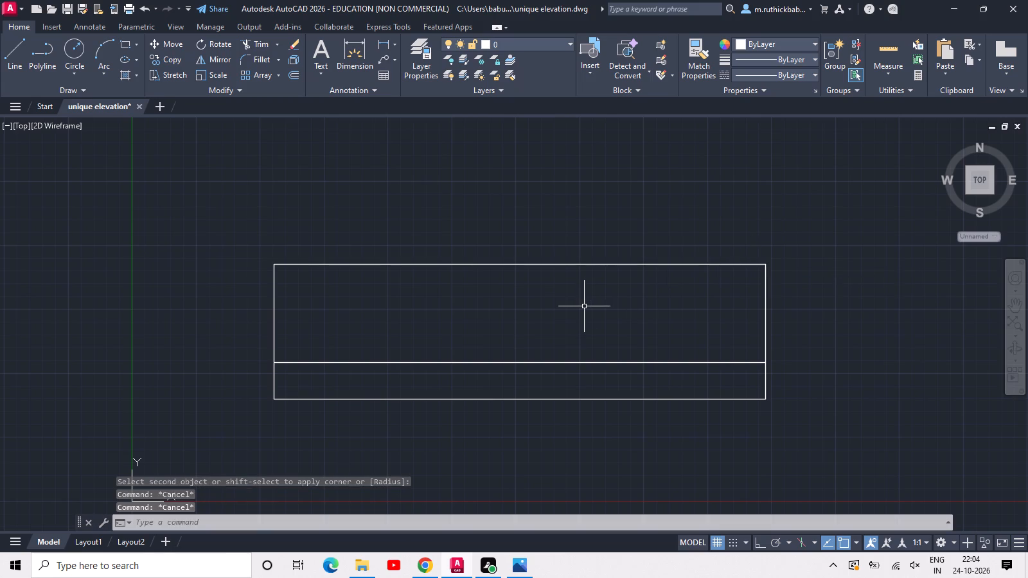
# Offset the left side line 5' to the right, then offset each new vertical line in turn by 10' and 15' rightward.
pyautogui.write('off')
pyautogui.press('space')
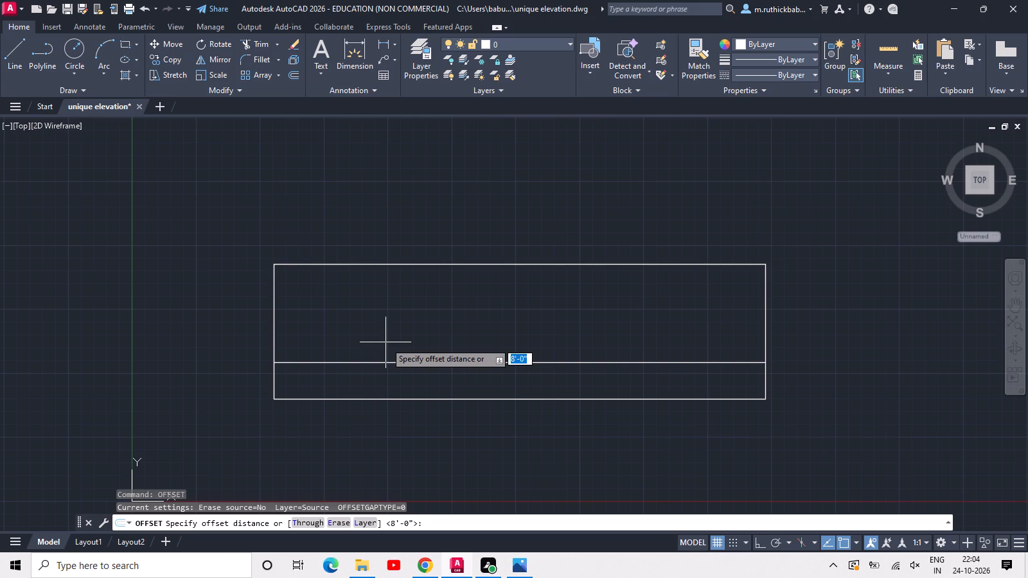
pyautogui.write("5'")
pyautogui.press('space')
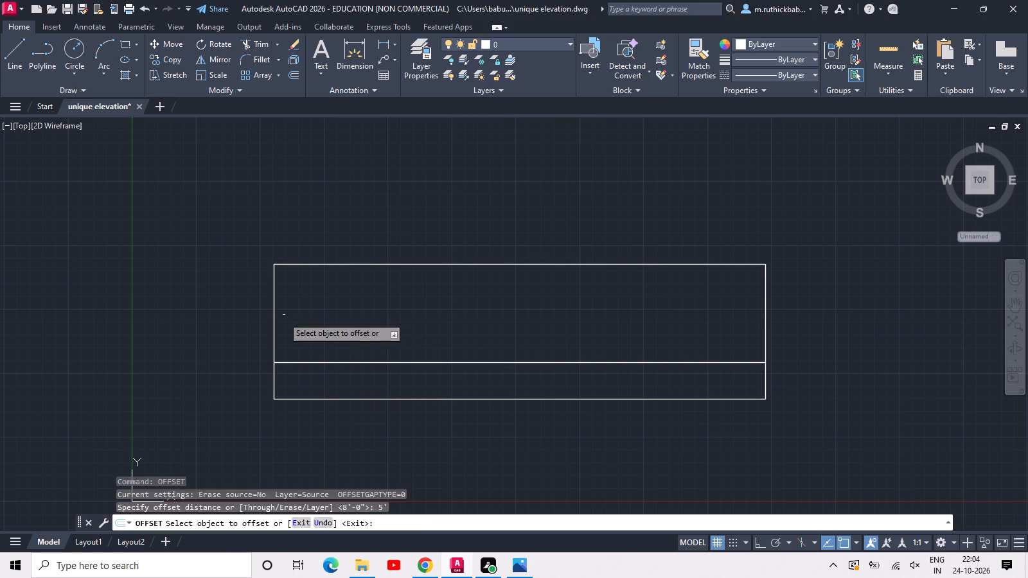
pyautogui.click(276, 319)
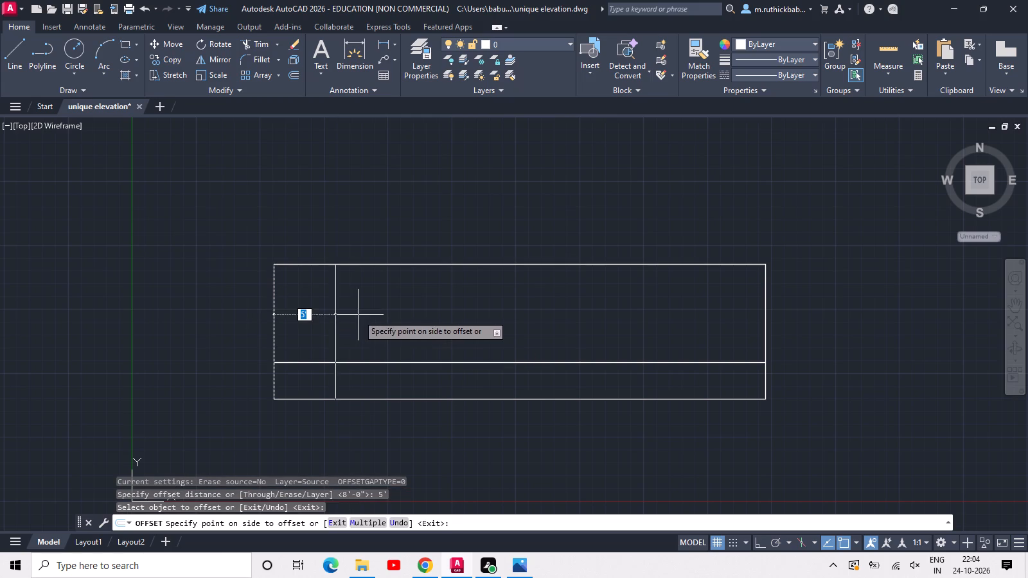
pyautogui.click(358, 315)
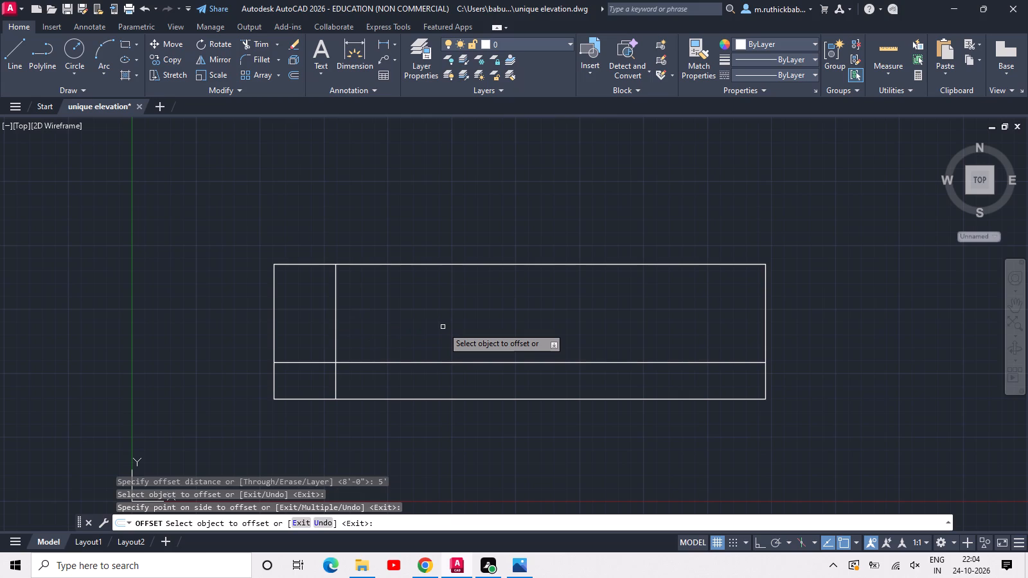
pyautogui.click(334, 326)
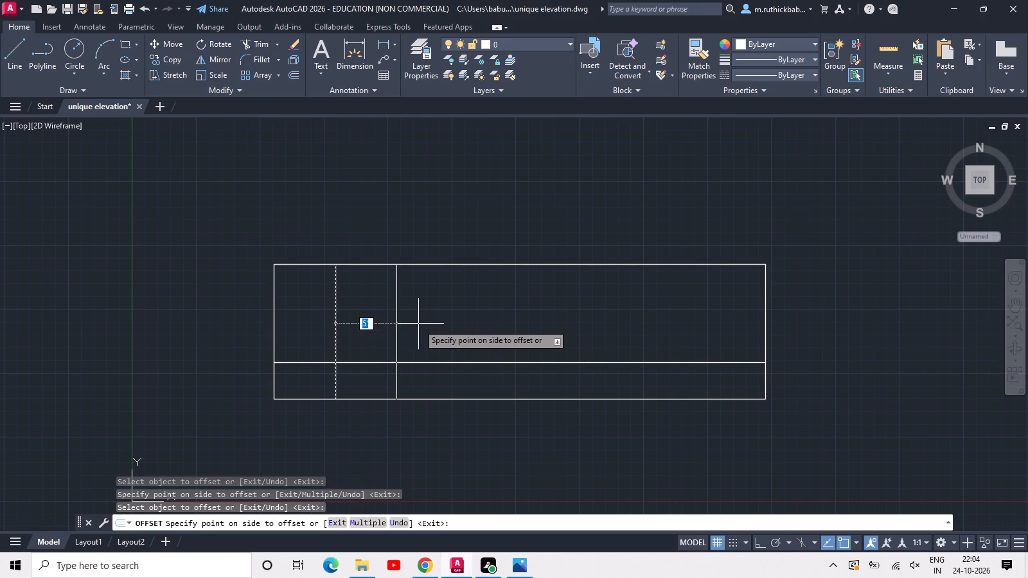
pyautogui.write("10'")
pyautogui.press('space')
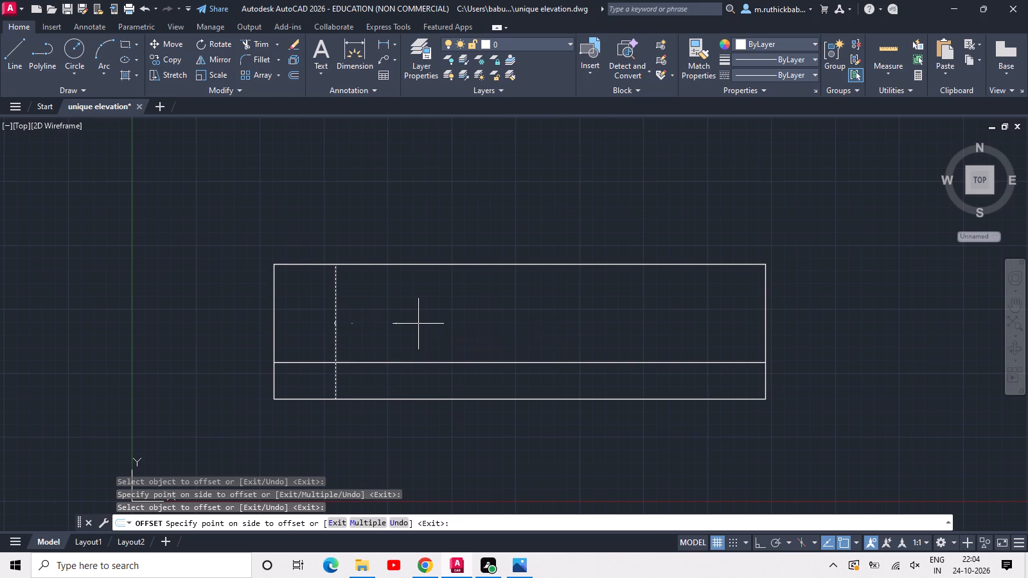
pyautogui.click(458, 319)
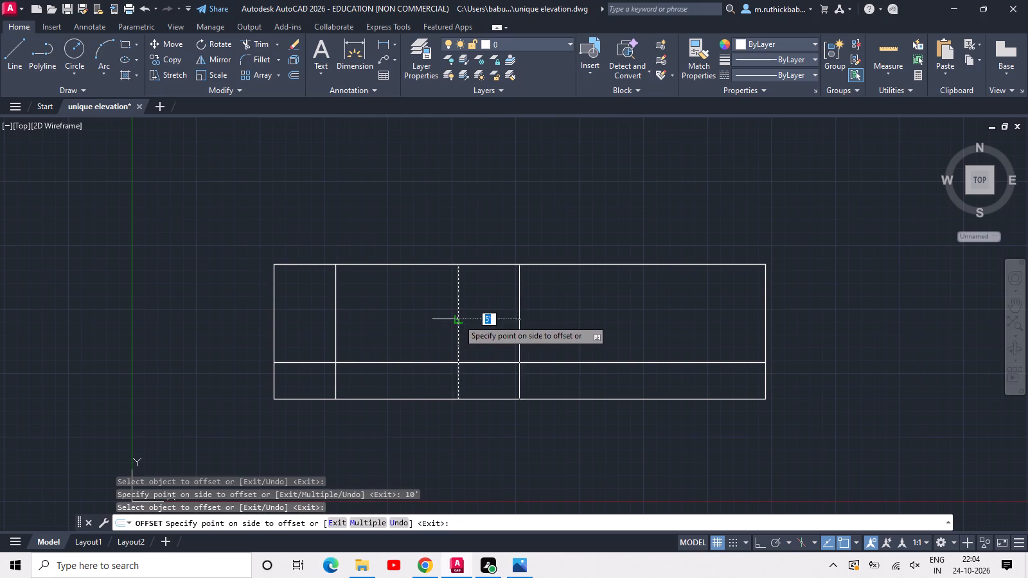
pyautogui.write("15'")
pyautogui.press('Return')
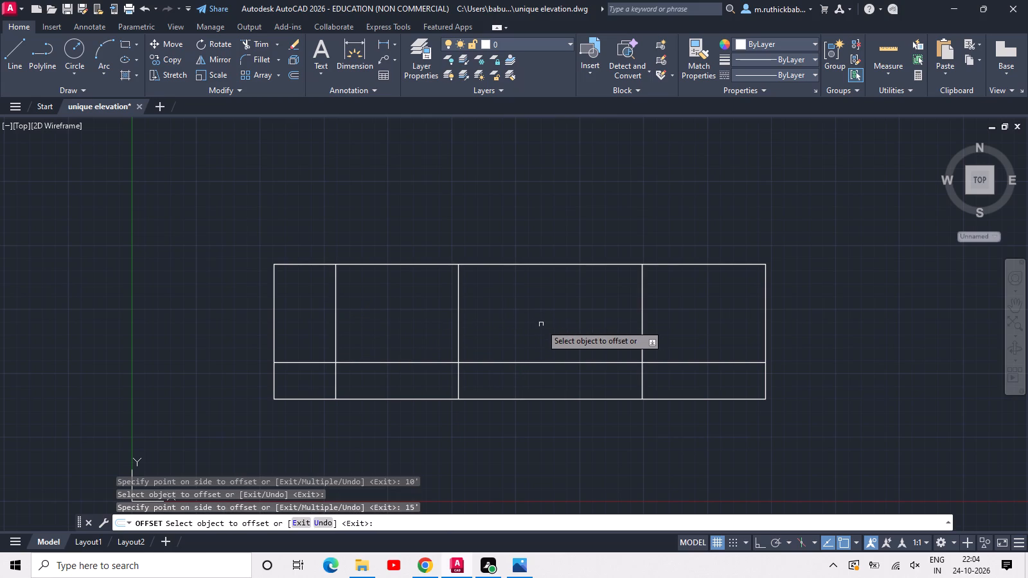
pyautogui.press('Escape')
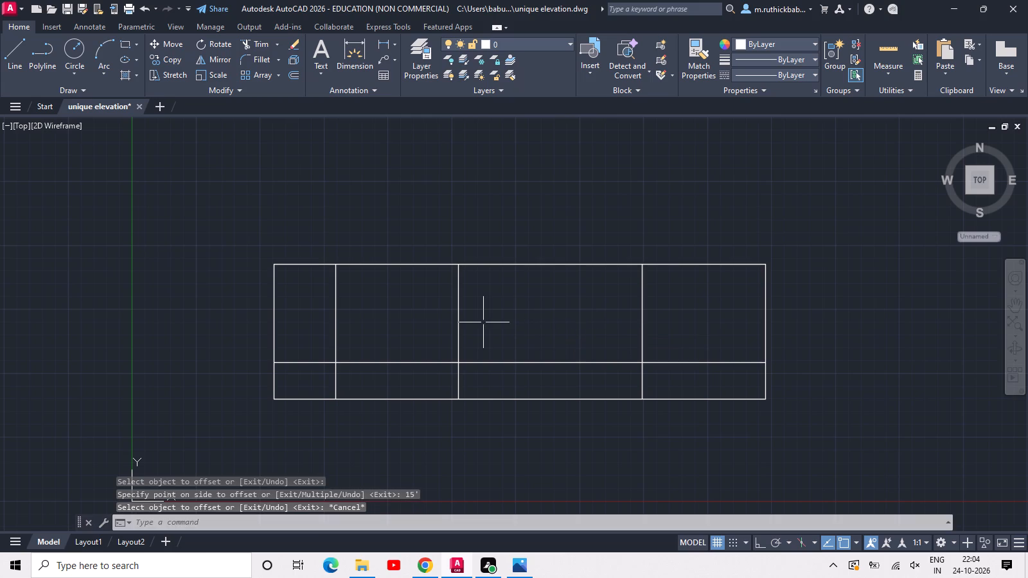
# Turn on command logging with LOGFILEON.
pyautogui.moveTo(483, 322); pyautogui.dragTo(588, 290, button='middle')
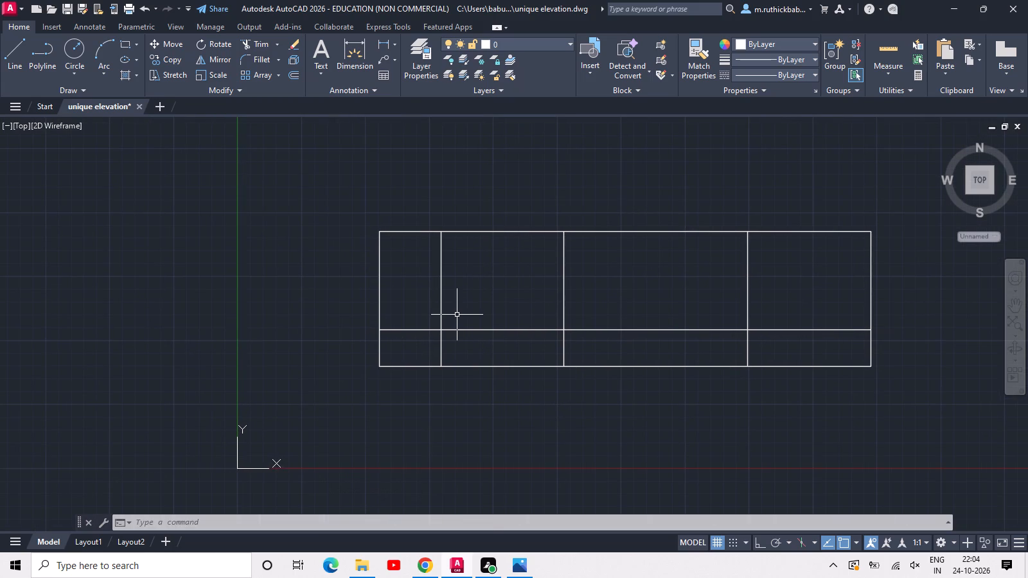
pyautogui.write('re')
pyautogui.press('Escape')
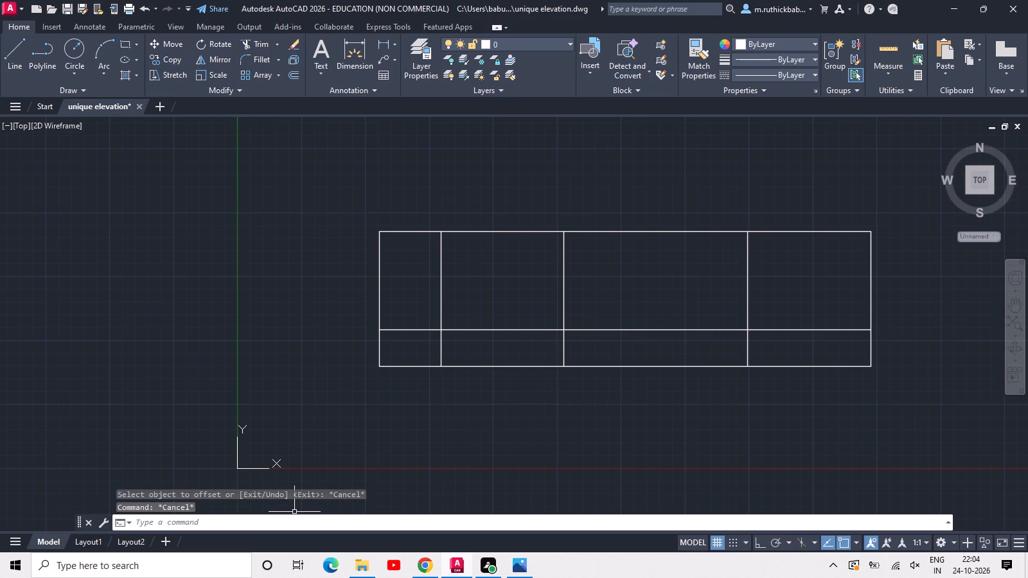
pyautogui.click(296, 521)
pyautogui.write('log')
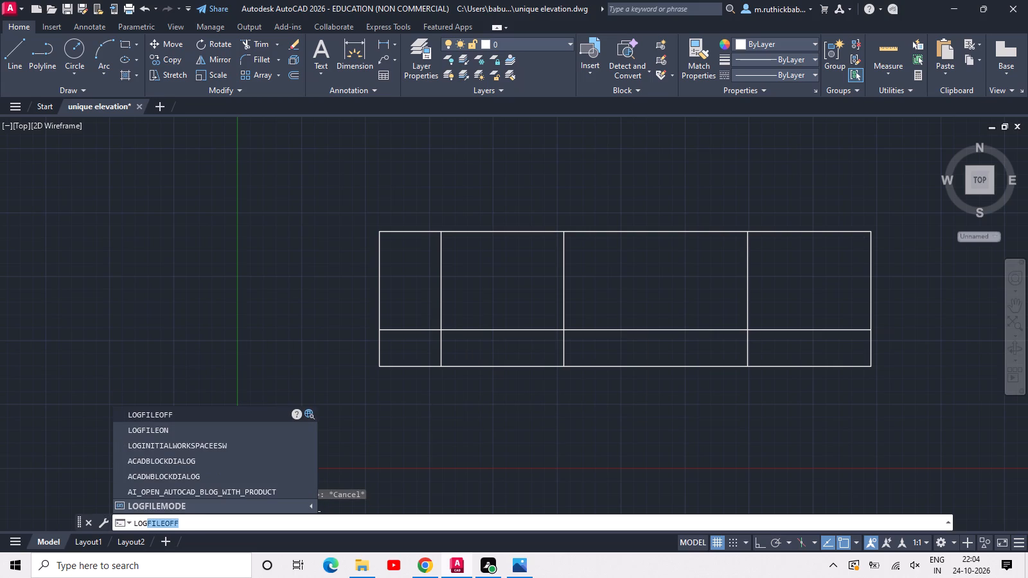
pyautogui.press('Down')
pyautogui.press('Return')
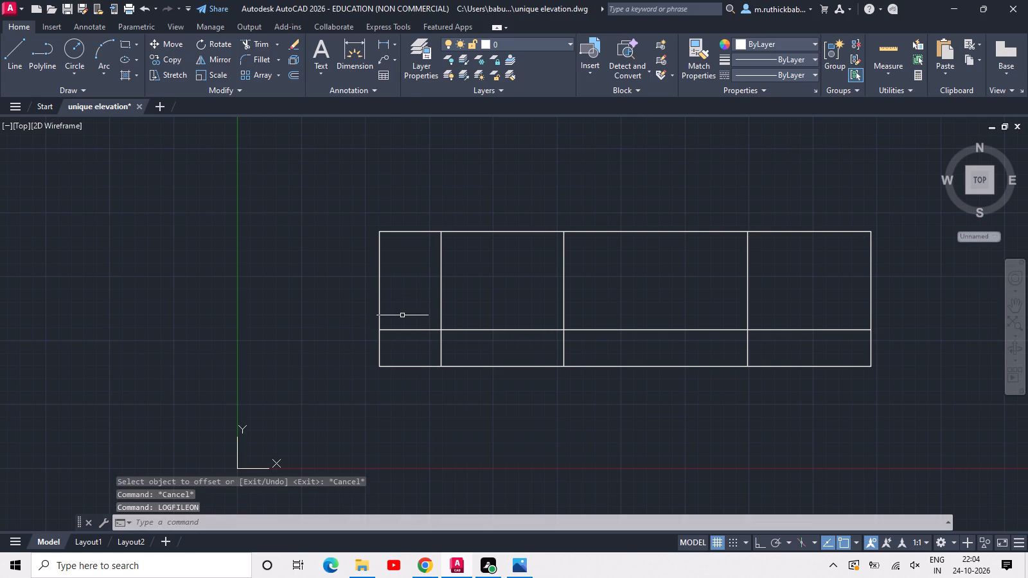
# Draw a window rectangle about 4' wide by 3' high inside the upper part of the leftmost 5' bay.
pyautogui.press('Escape')
pyautogui.write('rec')
pyautogui.press('space')
pyautogui.scroll(3, 403, 273)
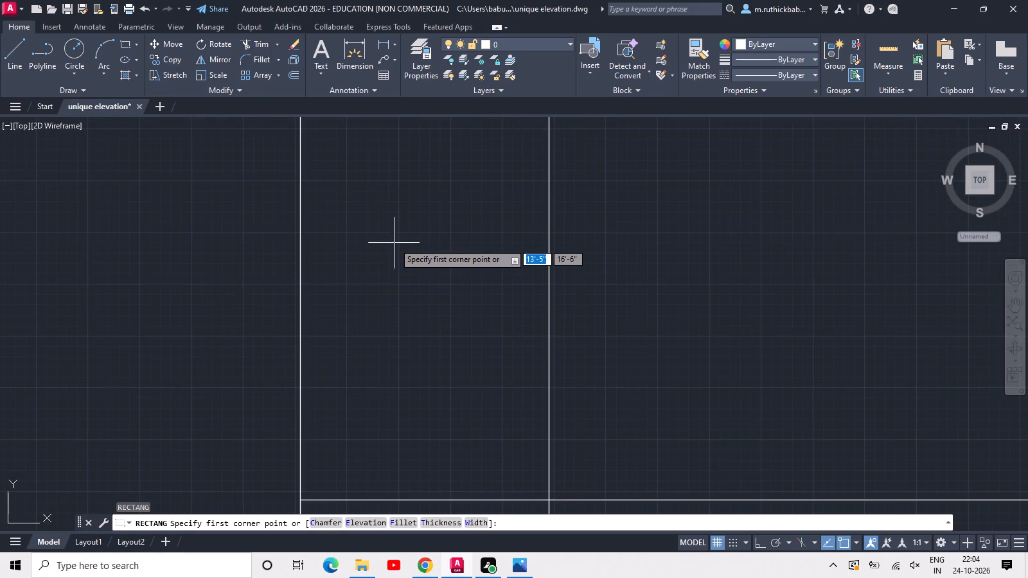
pyautogui.moveTo(394, 243); pyautogui.dragTo(330, 338, button='middle')
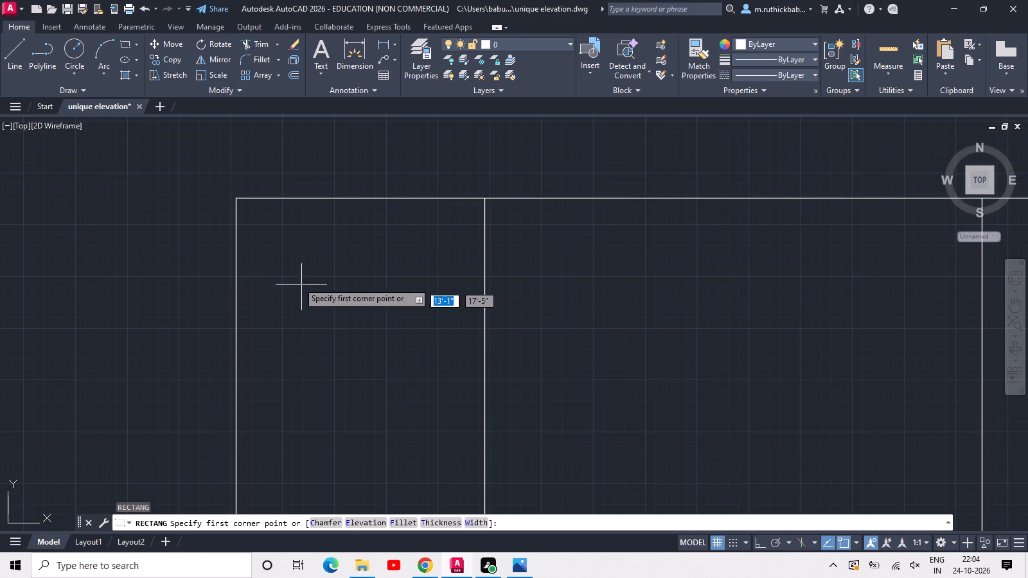
pyautogui.click(261, 232)
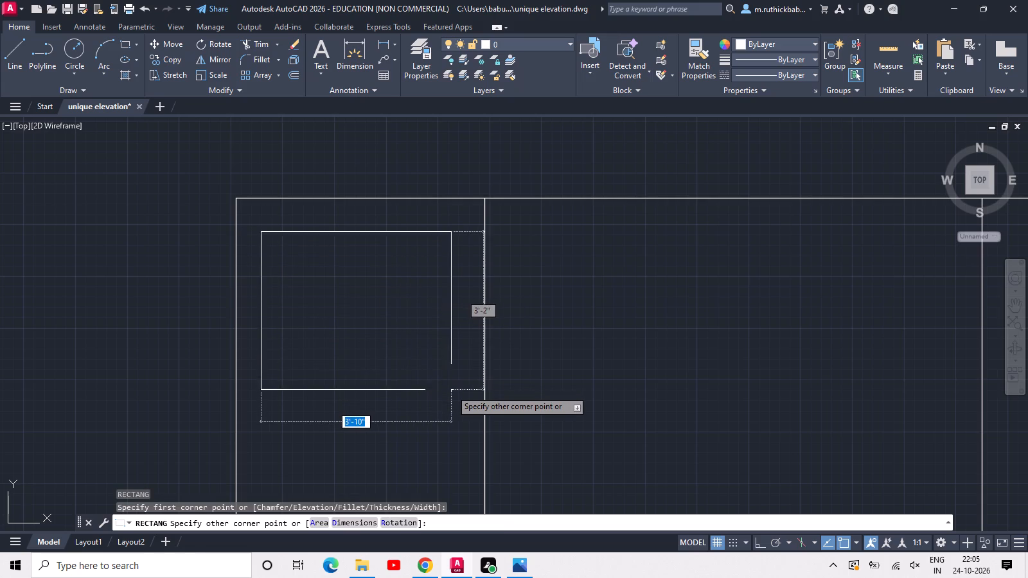
pyautogui.click(459, 388)
pyautogui.press('Escape')
# Explode the window rectangle into separate lines.
pyautogui.click(429, 353)
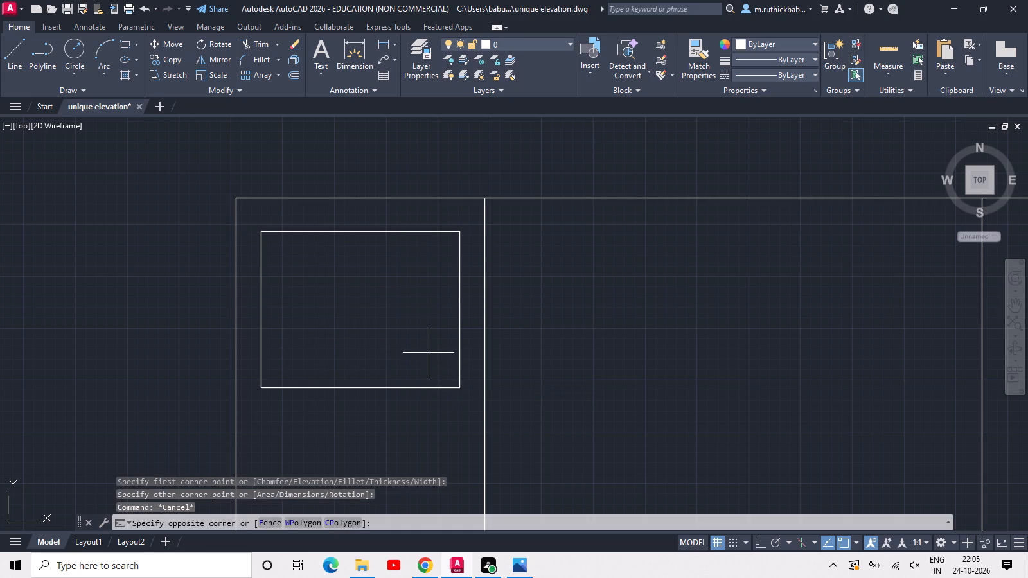
pyautogui.click(321, 415)
pyautogui.write('x')
pyautogui.press('space')
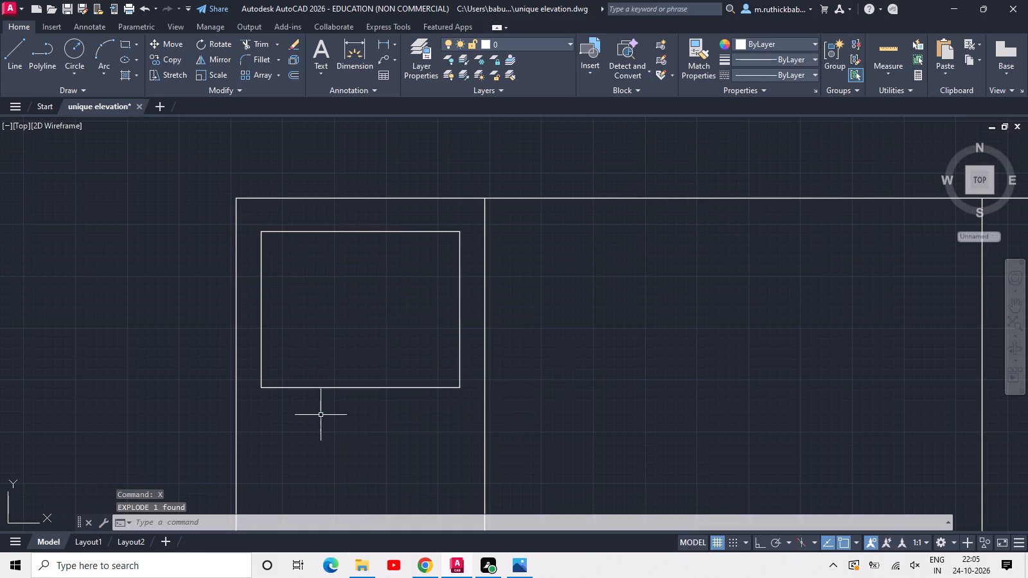
# Offset the window's top edge 4" downward, inside the window.
pyautogui.write('off')
pyautogui.press('space')
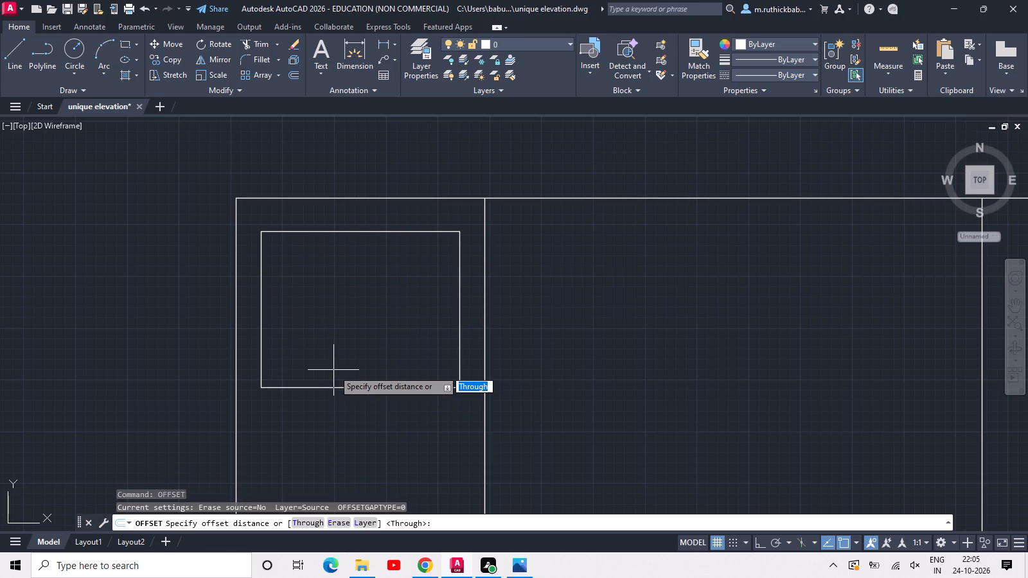
pyautogui.write('4')
pyautogui.press('space')
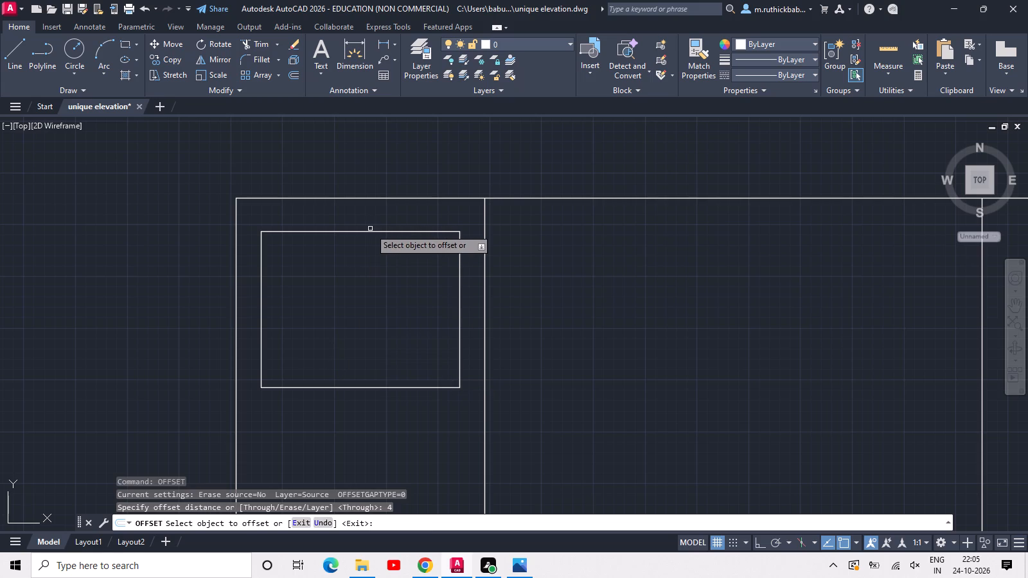
pyautogui.click(371, 231)
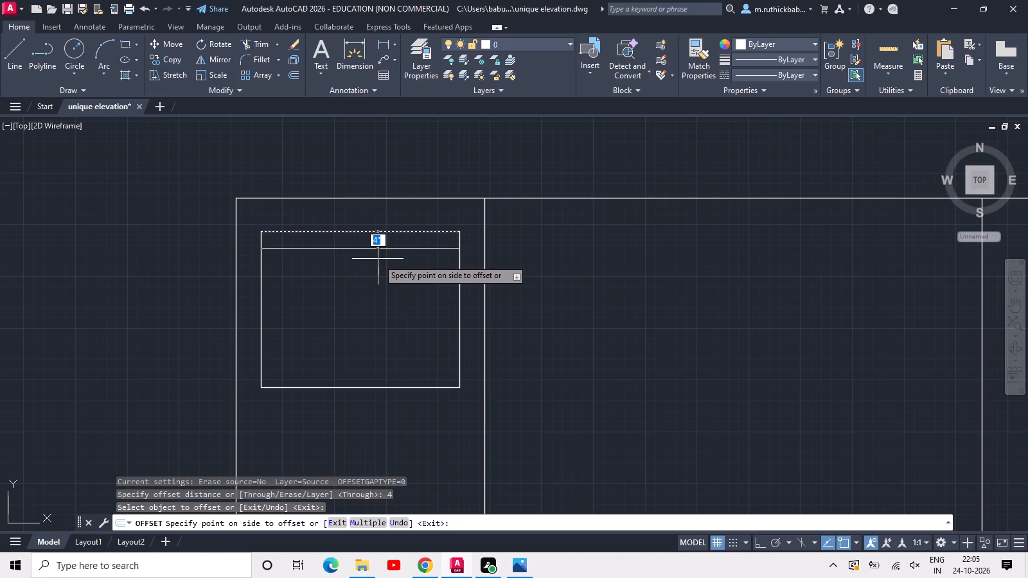
pyautogui.click(378, 259)
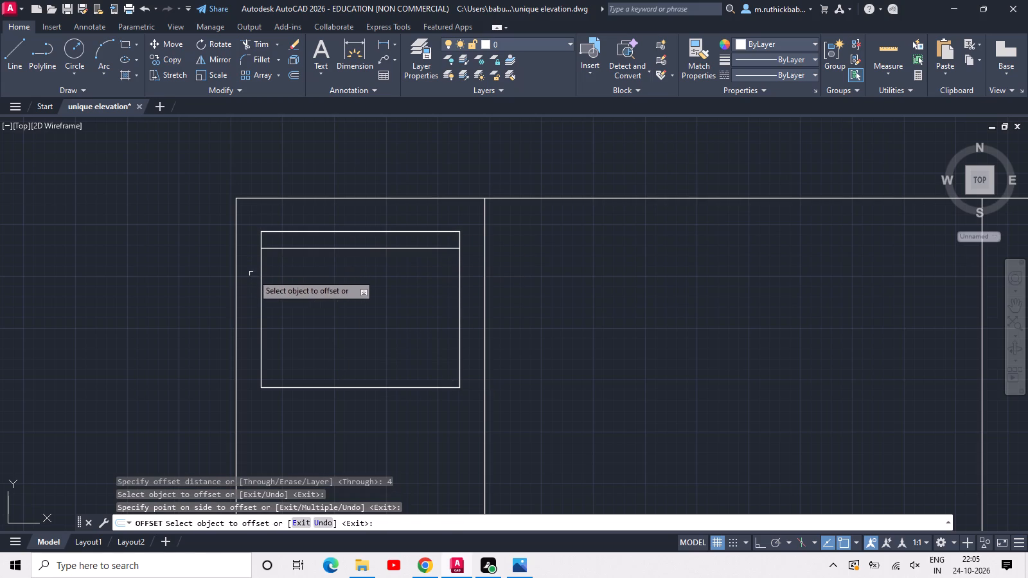
# Offset the window's left, right and bottom edges 2" inward.
pyautogui.click(260, 278)
pyautogui.write('2')
pyautogui.press('space')
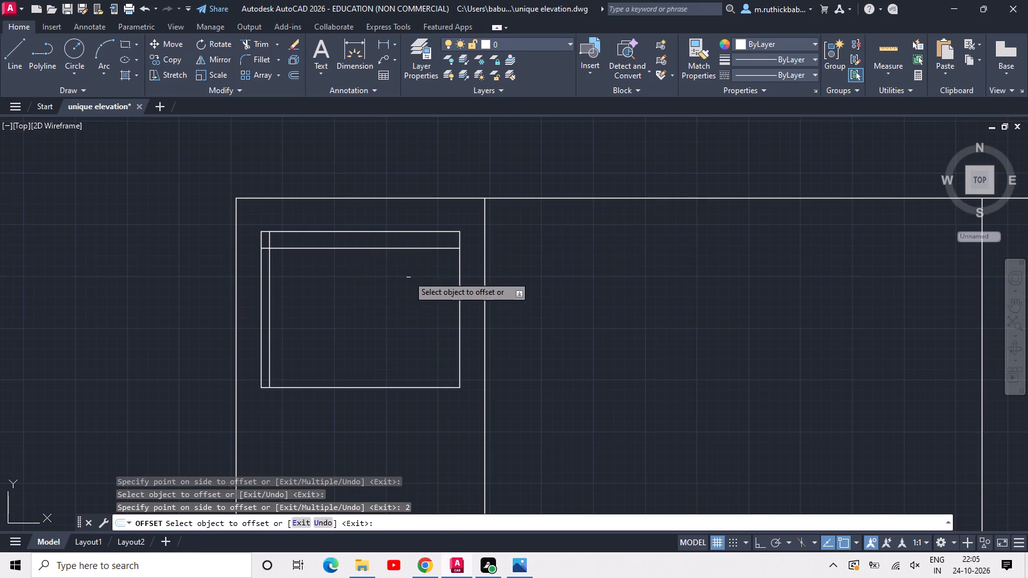
pyautogui.click(456, 288)
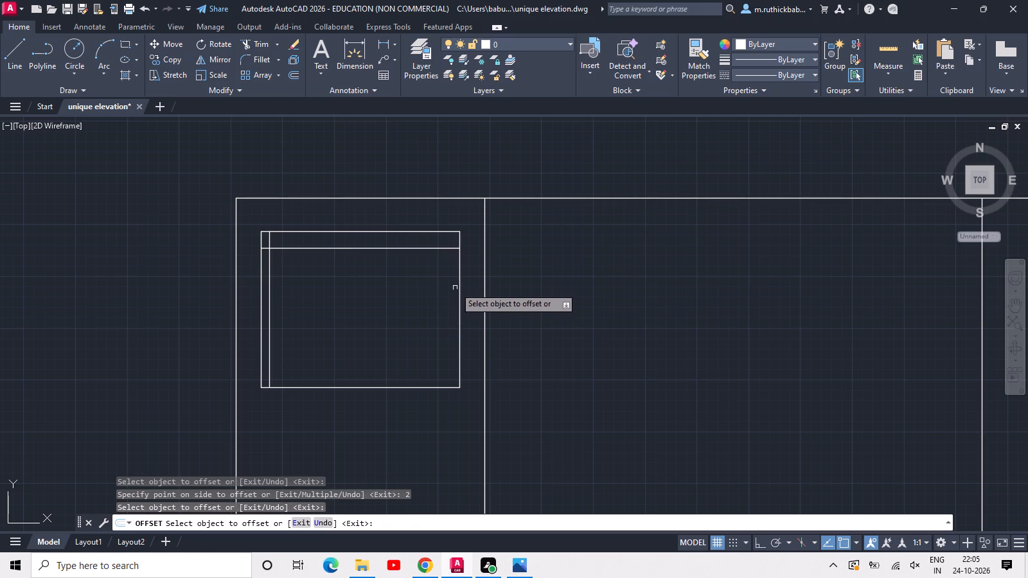
pyautogui.click(459, 282)
pyautogui.write('2')
pyautogui.press('space')
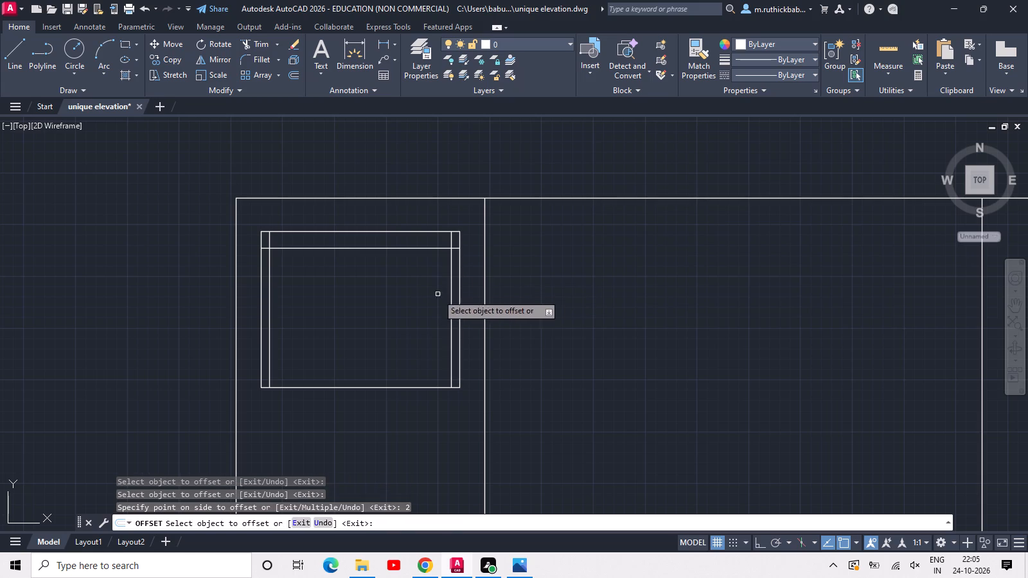
pyautogui.click(382, 389)
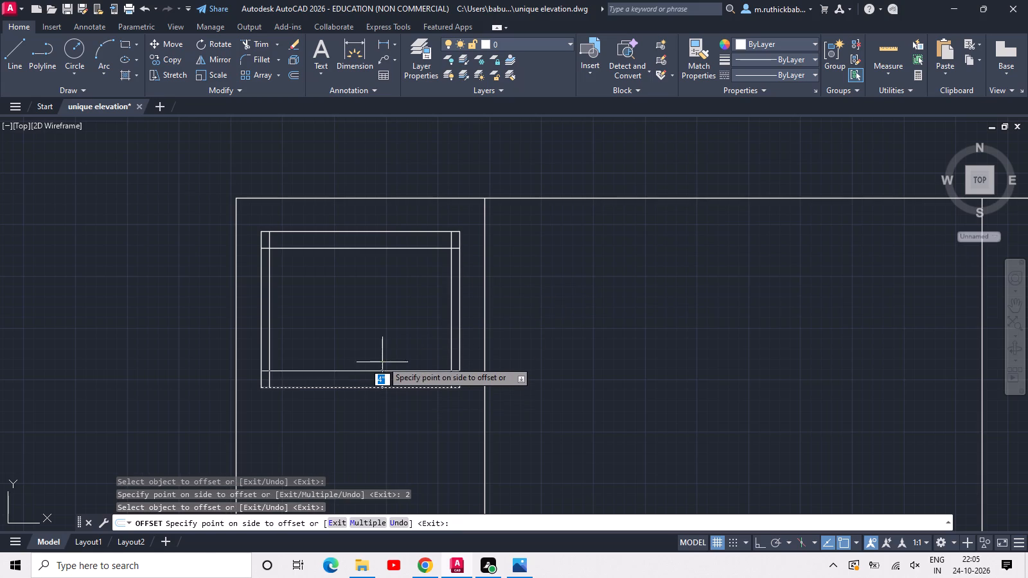
pyautogui.write('2')
pyautogui.press('space')
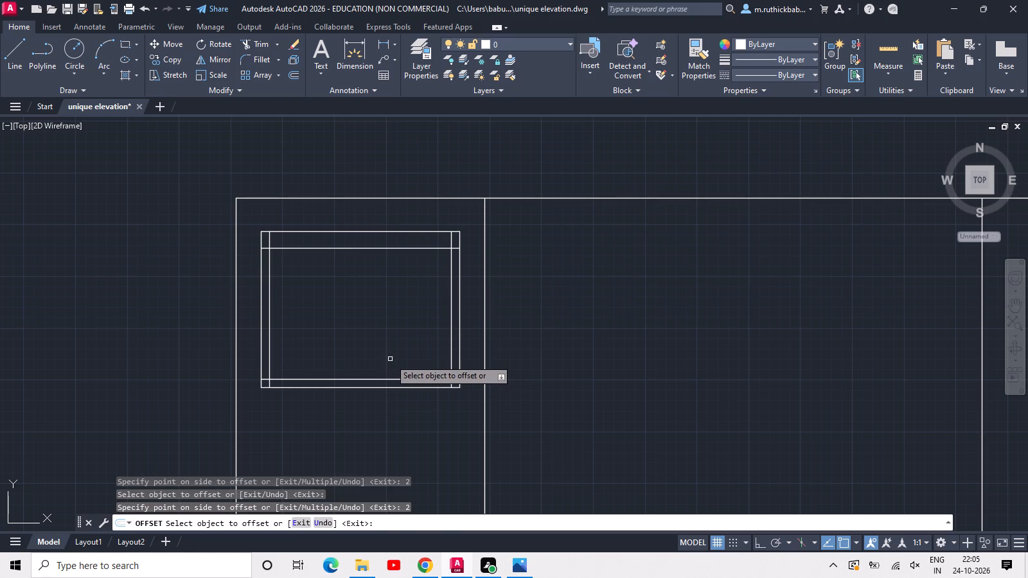
pyautogui.press('Escape')
# Trim the overlapping line ends at all four corners of the window's inner offset lines to leave a clean inner frame.
pyautogui.write('tr')
pyautogui.press('space')
pyautogui.press('space')
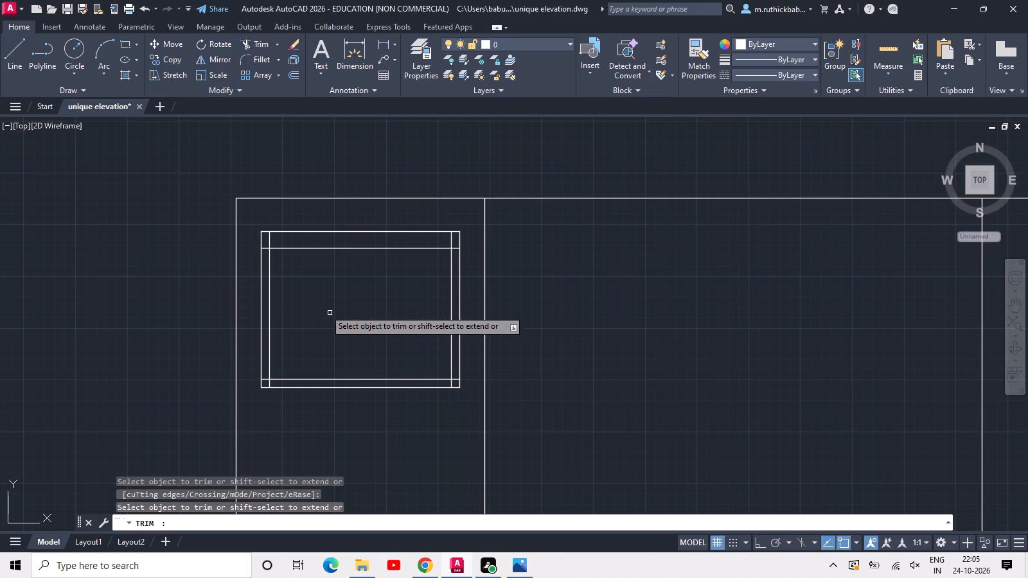
pyautogui.click(269, 239)
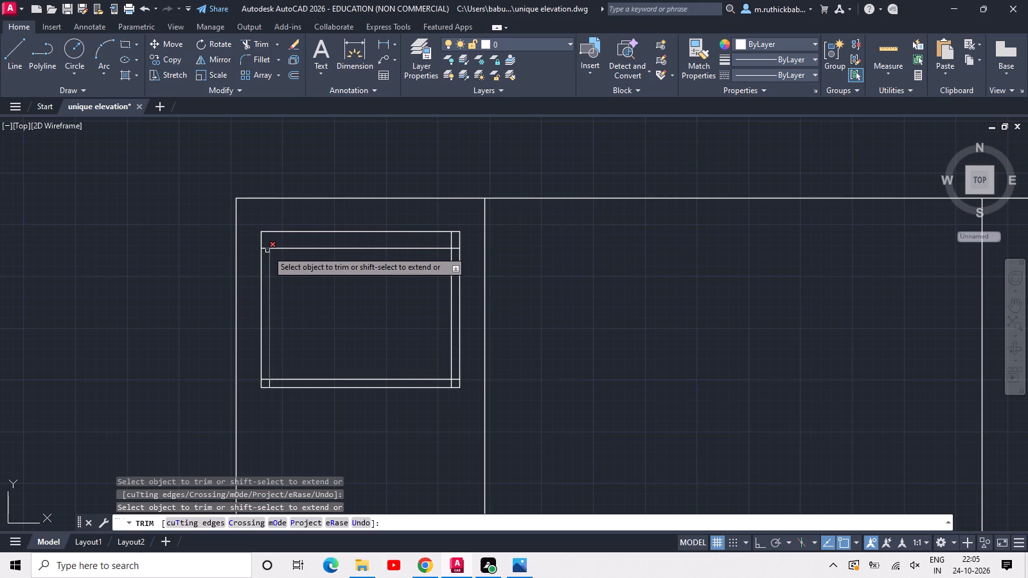
pyautogui.click(267, 249)
pyautogui.click(452, 237)
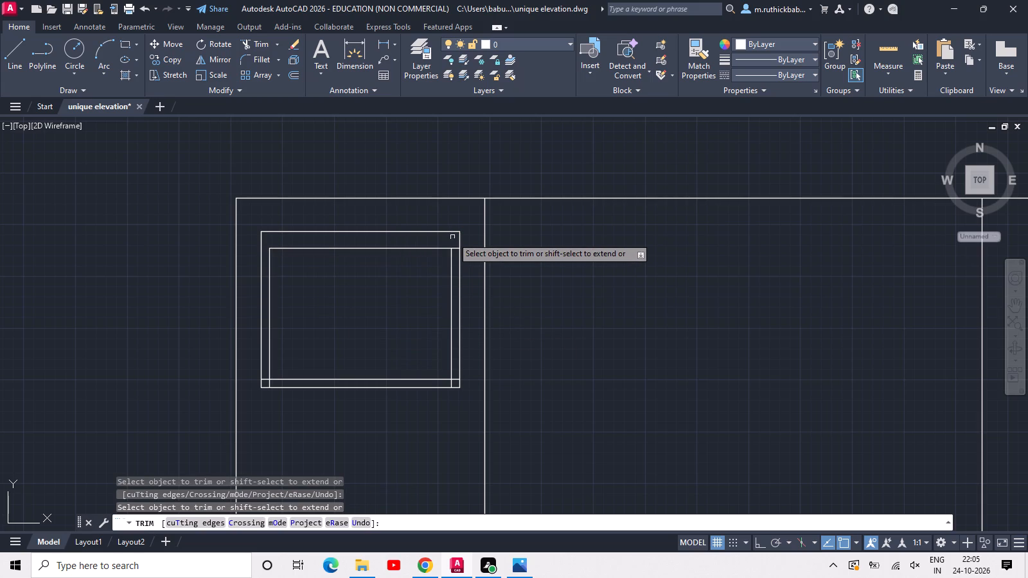
pyautogui.click(456, 249)
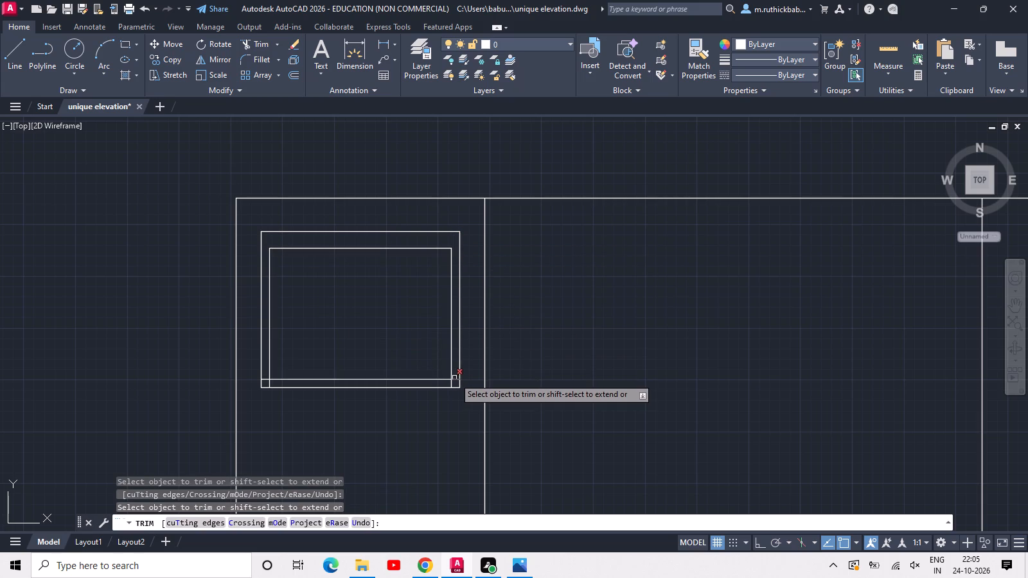
pyautogui.click(457, 379)
pyautogui.click(453, 383)
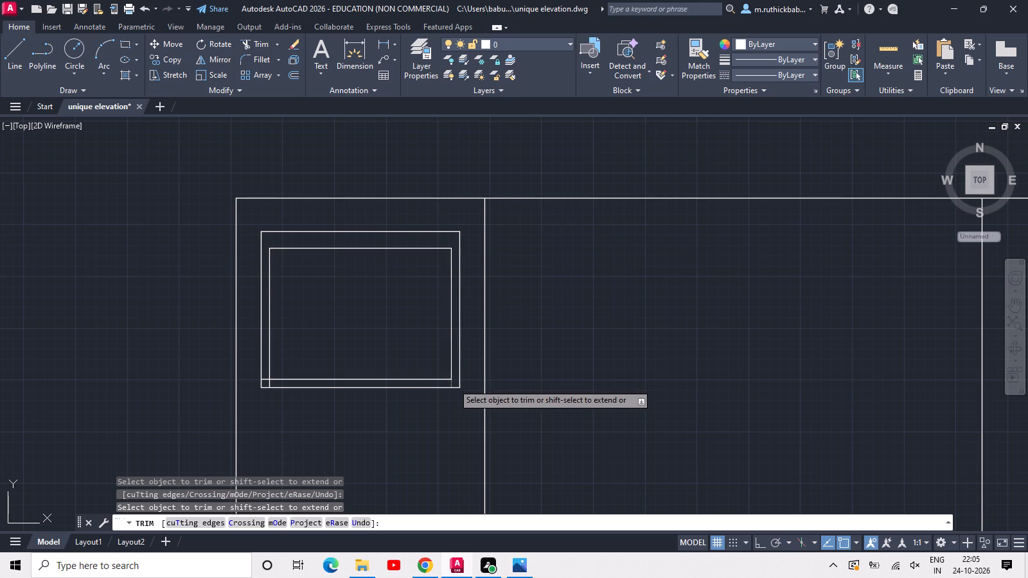
pyautogui.click(265, 380)
pyautogui.click(270, 383)
pyautogui.press('Escape')
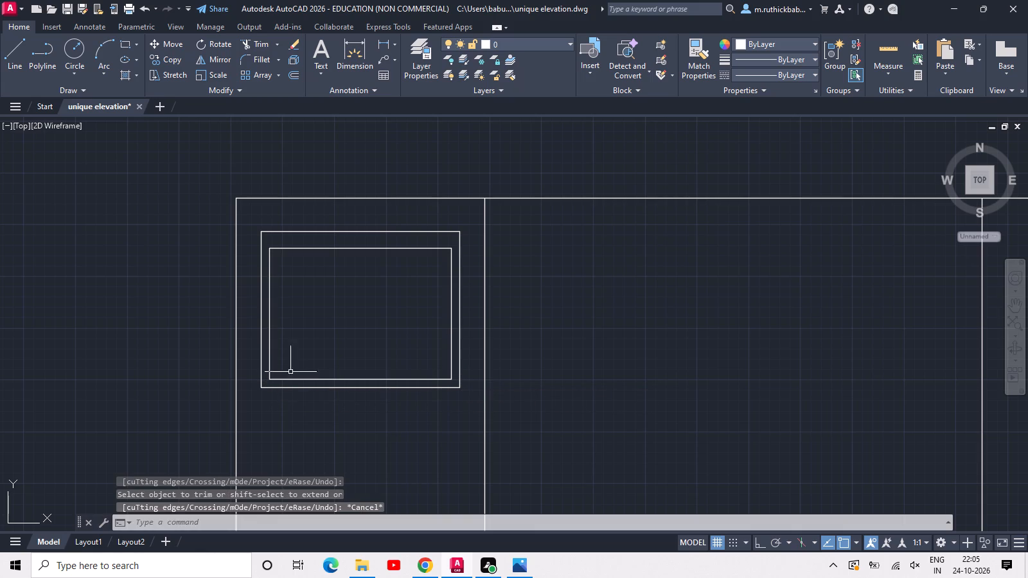
# Save the drawing.
pyautogui.scroll(-1, 297, 365)
pyautogui.hotkey('ctrl', 's')
pyautogui.hotkey('ctrl', 's')
pyautogui.moveTo(350, 365); pyautogui.dragTo(287, 368, button='middle')
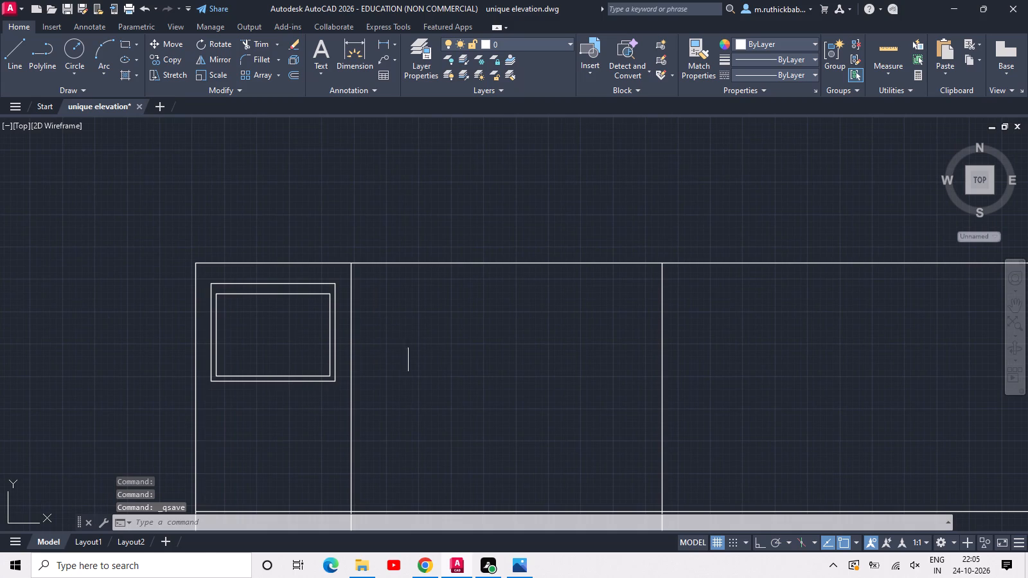
# Offset the long horizontal floor line below the framed window 7' upward.
pyautogui.moveTo(411, 346); pyautogui.dragTo(332, 346, button='middle')
pyautogui.moveTo(341, 353); pyautogui.dragTo(253, 297, button='middle')
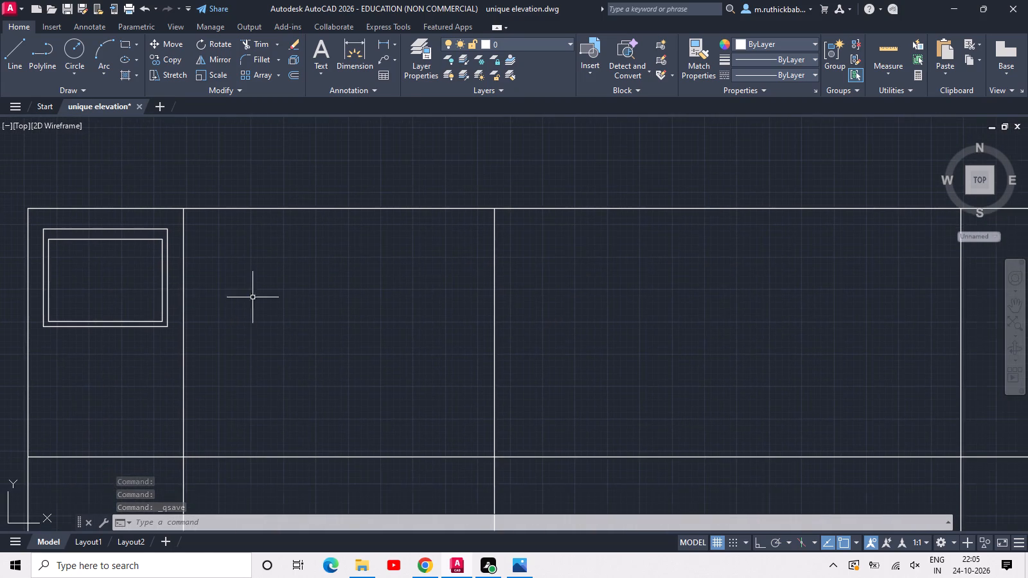
pyautogui.middleClick(265, 335)
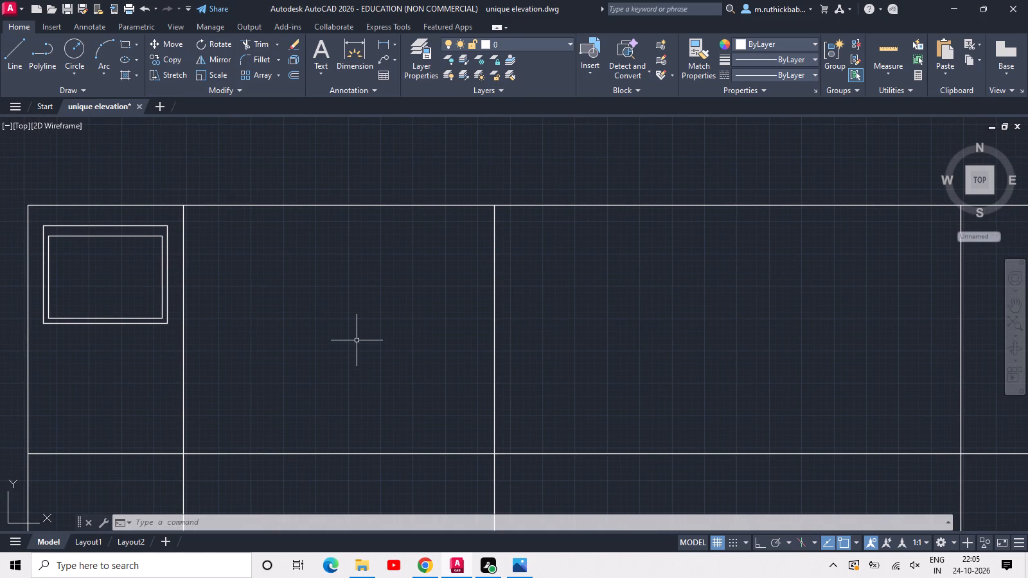
pyautogui.write('off')
pyautogui.press('space')
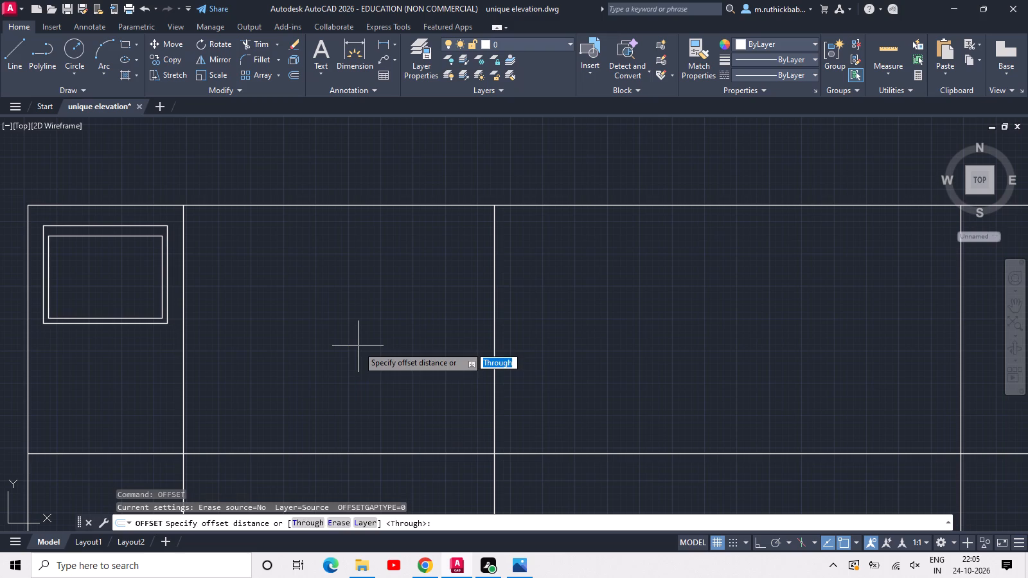
pyautogui.write("7'")
pyautogui.press('Return')
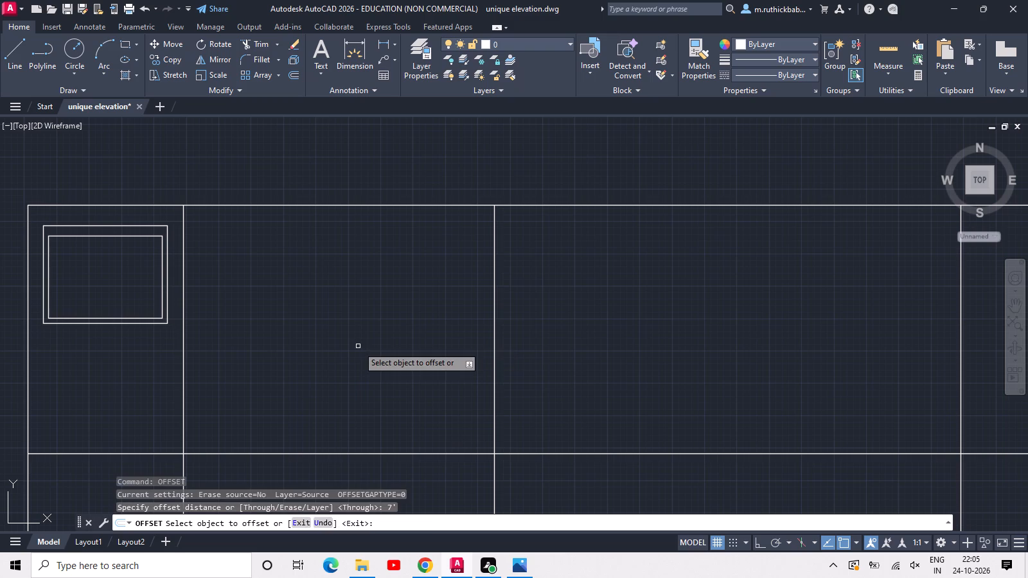
pyautogui.click(393, 453)
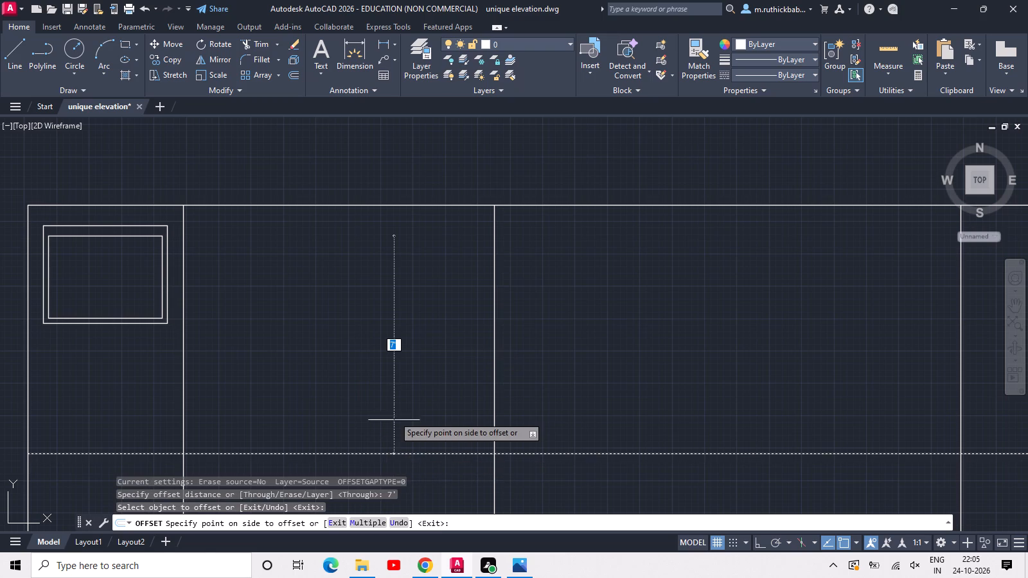
pyautogui.click(394, 412)
pyautogui.press('Escape')
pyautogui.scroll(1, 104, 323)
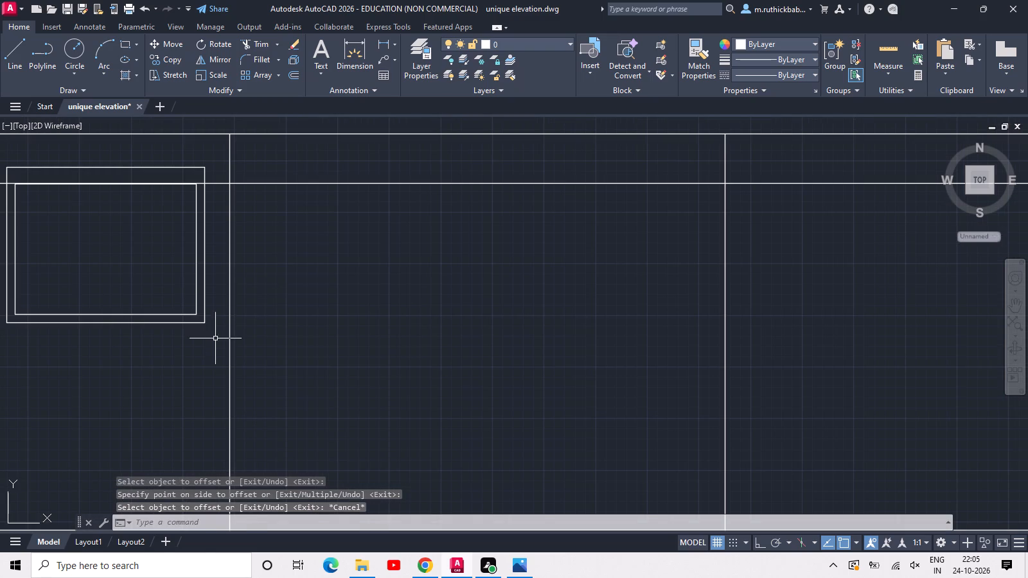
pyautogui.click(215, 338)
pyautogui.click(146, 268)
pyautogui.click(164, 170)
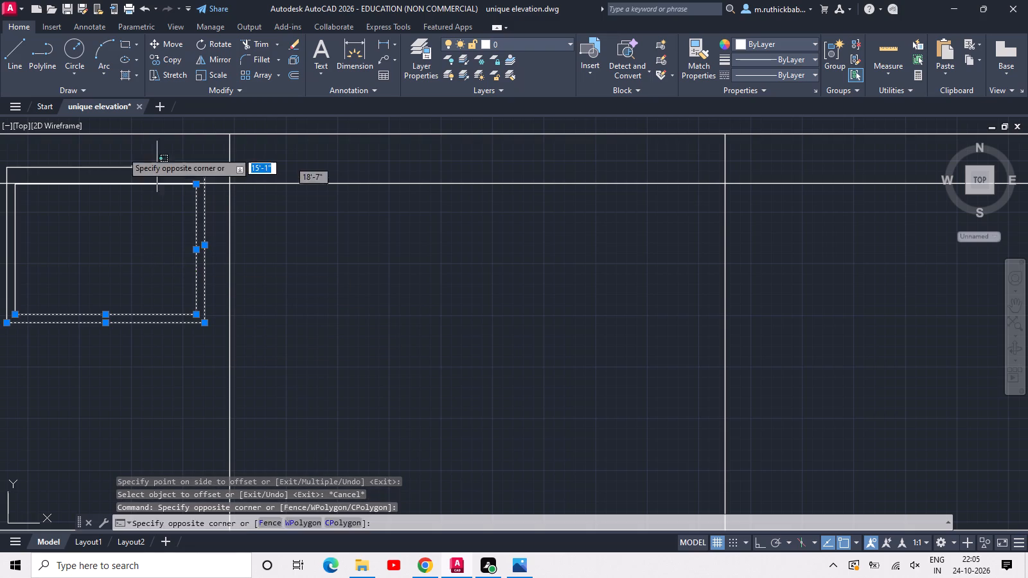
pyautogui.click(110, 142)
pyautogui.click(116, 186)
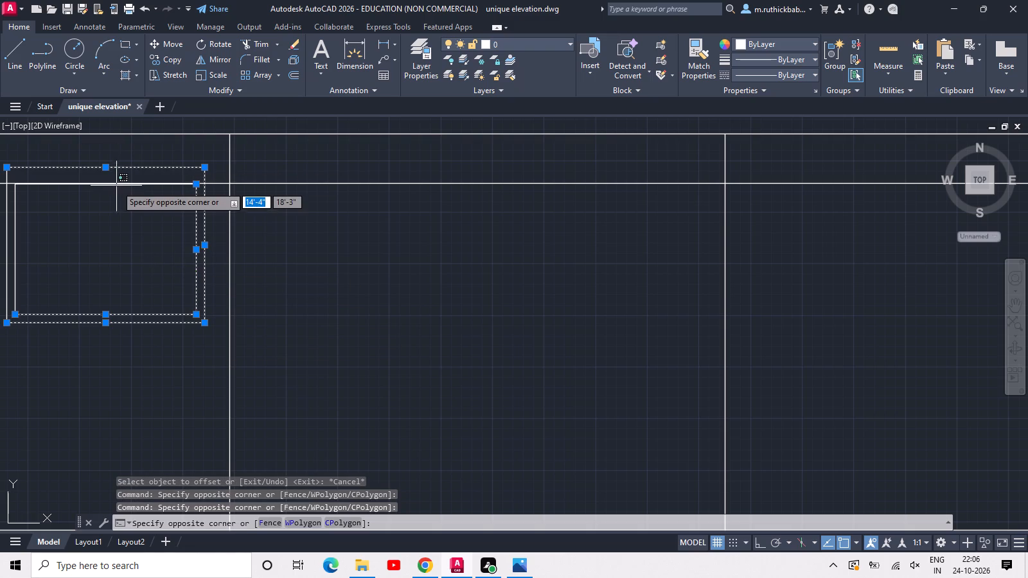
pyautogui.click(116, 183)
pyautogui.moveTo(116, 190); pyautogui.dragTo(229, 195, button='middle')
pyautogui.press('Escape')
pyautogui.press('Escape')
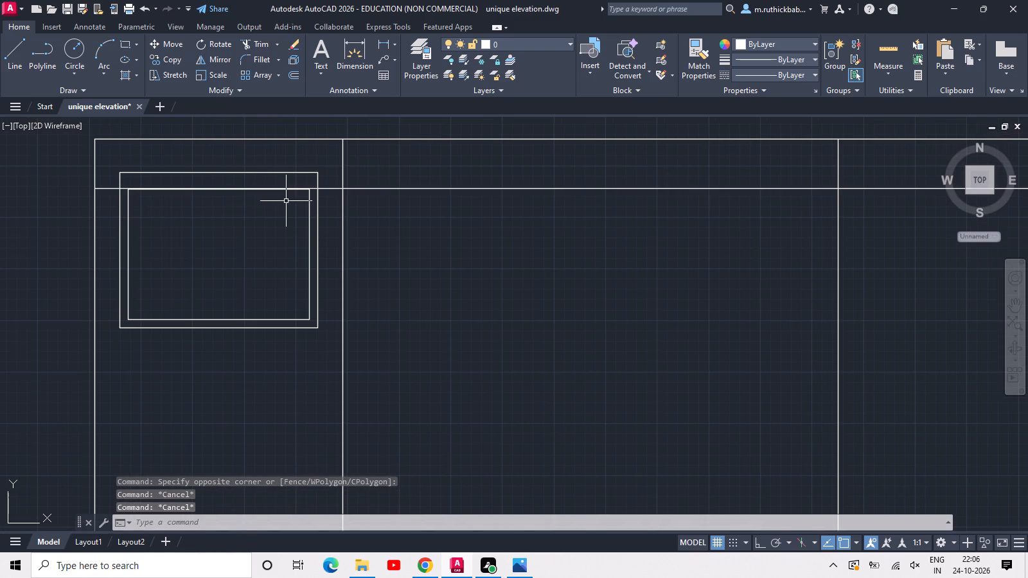
# Move the framed window, outer and inner lines, straight down so its top edge sits on the 7' offset line.
pyautogui.click(276, 188)
pyautogui.click(267, 170)
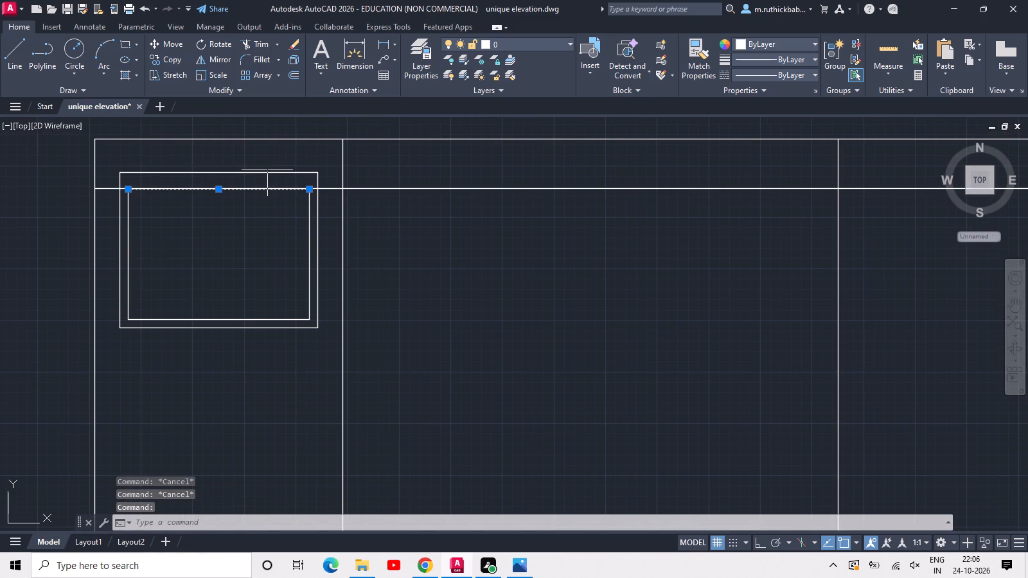
pyautogui.click(249, 178)
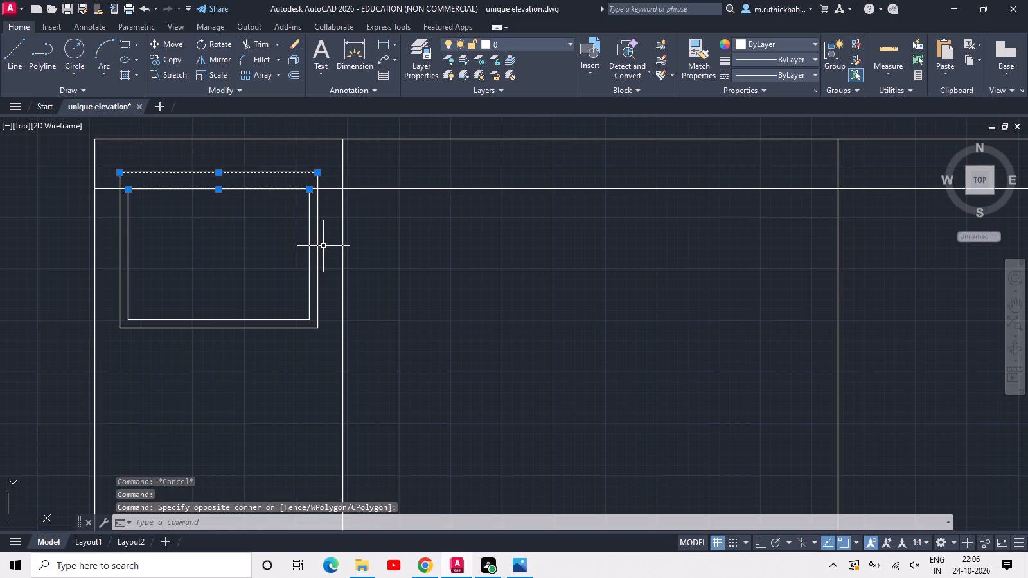
pyautogui.click(323, 246)
pyautogui.click(114, 335)
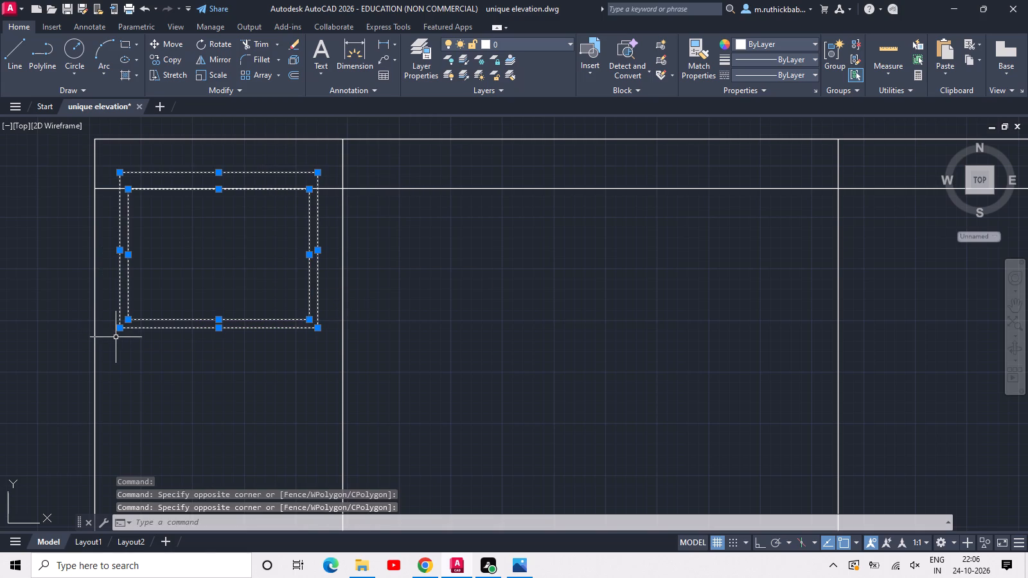
pyautogui.write('mo')
pyautogui.write('v')
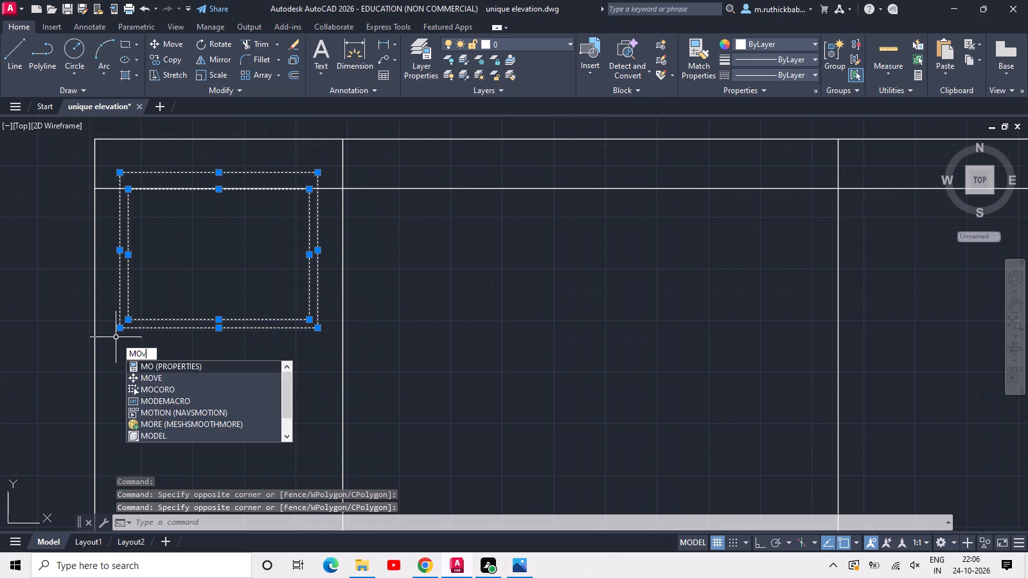
pyautogui.press('space')
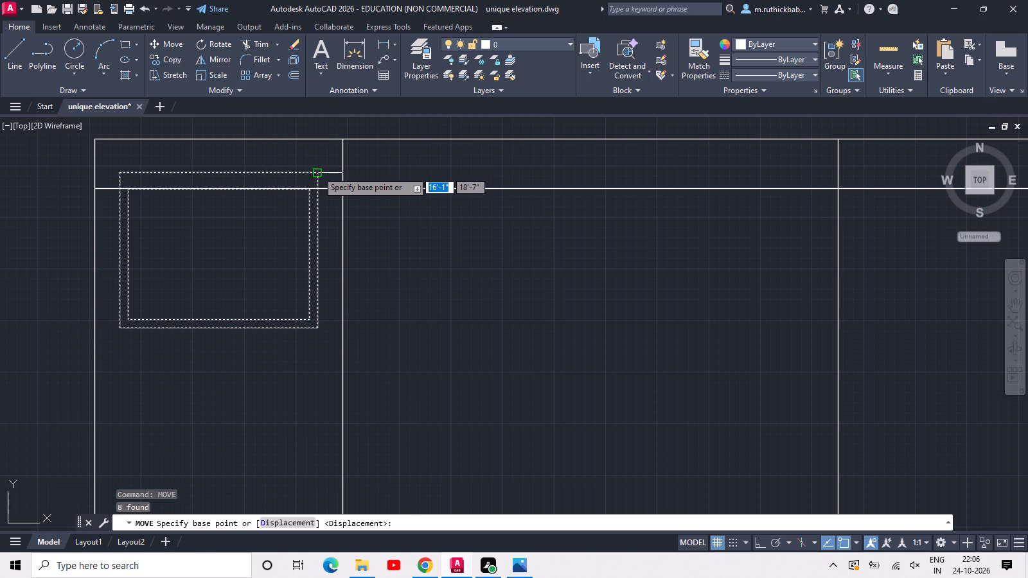
pyautogui.click(317, 171)
pyautogui.click(316, 186)
pyautogui.press('Escape')
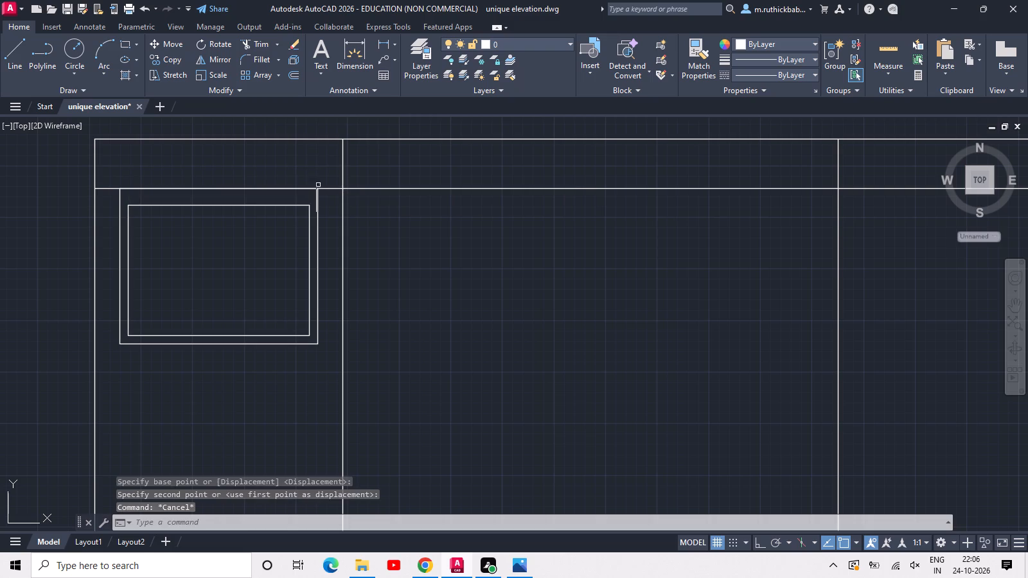
# Draw a rectangle about 6'-2" wide and 3'-11" high in the second bay, hanging from the 7' offset line.
pyautogui.moveTo(339, 208); pyautogui.dragTo(299, 208, button='middle')
pyautogui.moveTo(469, 258); pyautogui.dragTo(366, 243, button='middle')
pyautogui.write('r3ec')
pyautogui.press('space')
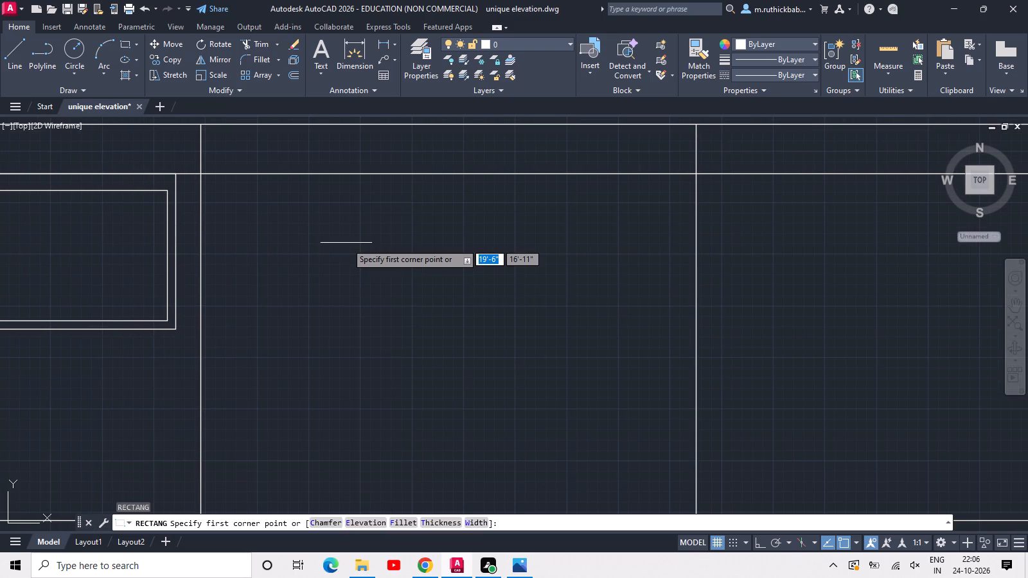
pyautogui.press('Escape')
pyautogui.press('Escape')
pyautogui.write('rec')
pyautogui.press('space')
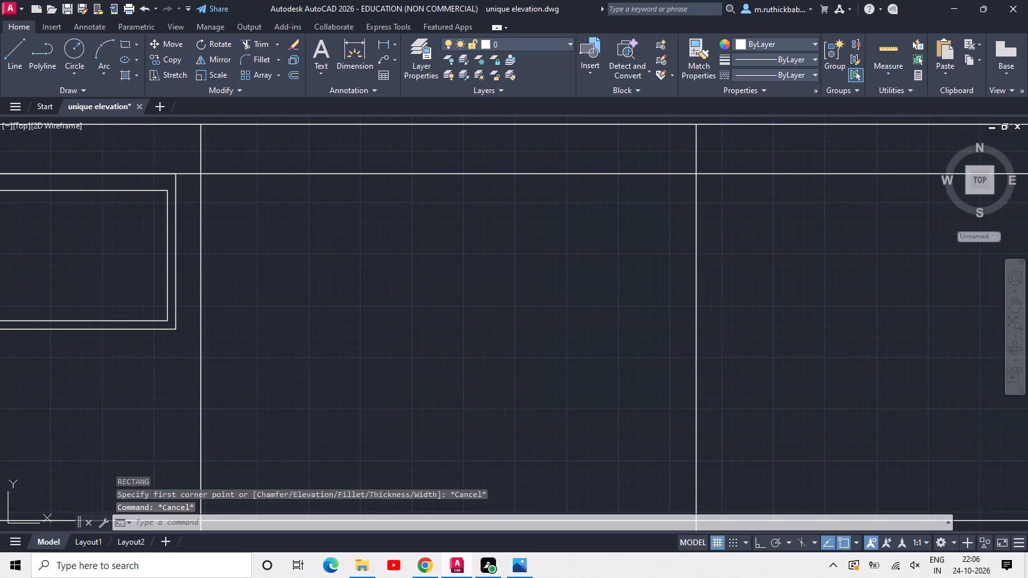
pyautogui.click(297, 175)
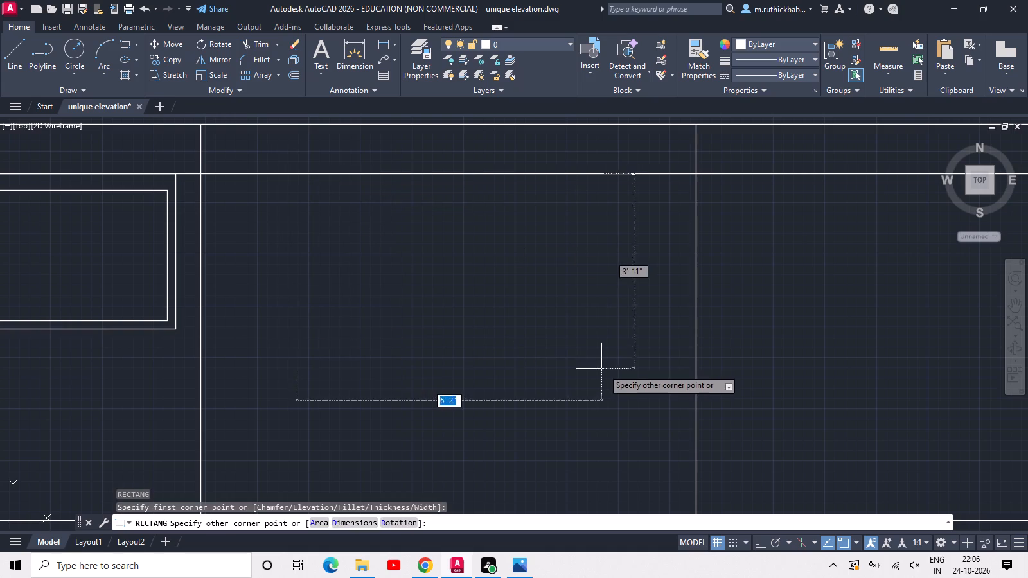
pyautogui.click(603, 369)
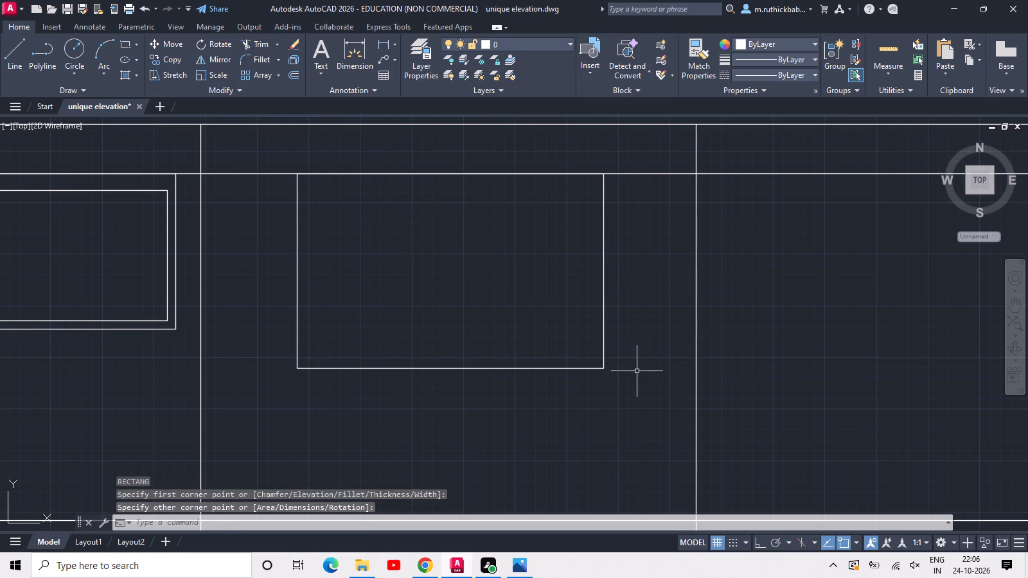
# Move the new rectangle from its top-edge midpoint to the mid-between-two-points location between the second bay's dividing lines on the 7' line.
pyautogui.click(636, 371)
pyautogui.click(550, 336)
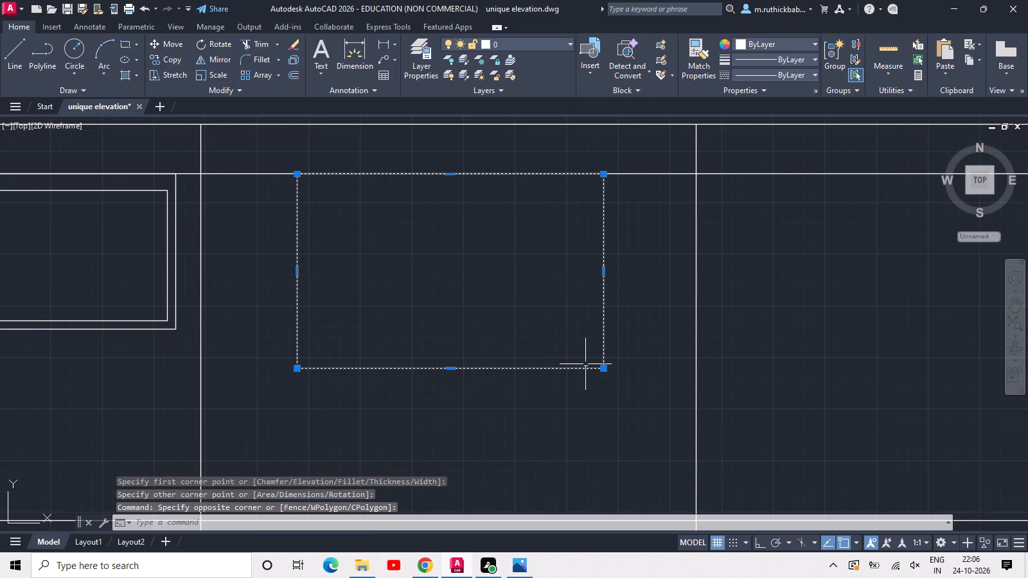
pyautogui.write('mov')
pyautogui.press('space')
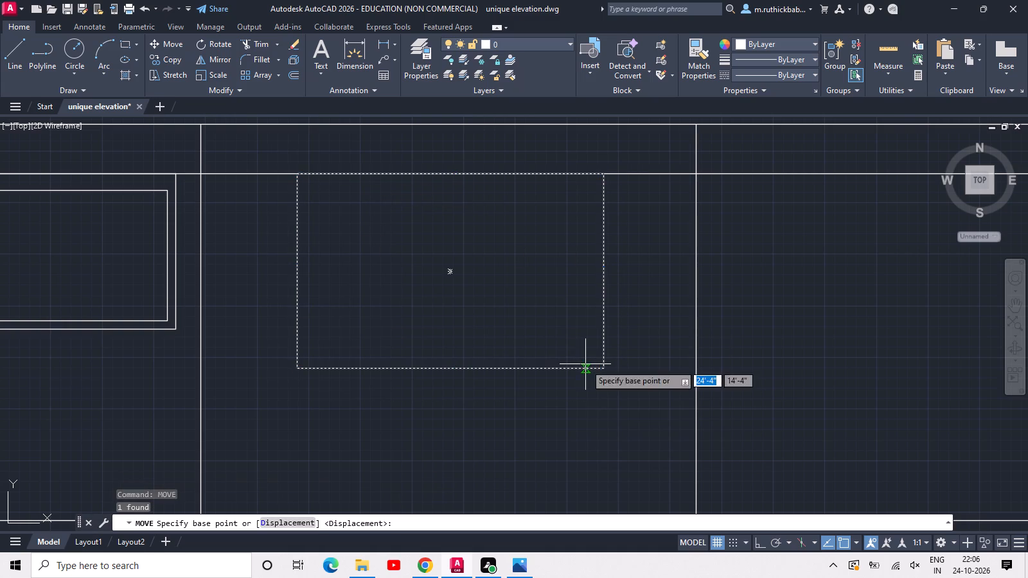
pyautogui.click(448, 177)
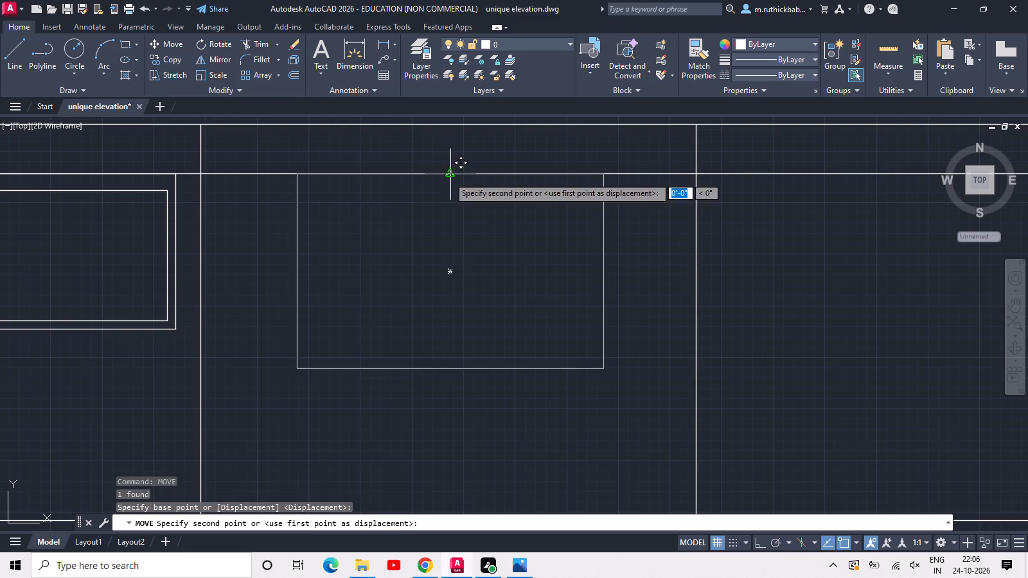
pyautogui.write('me')
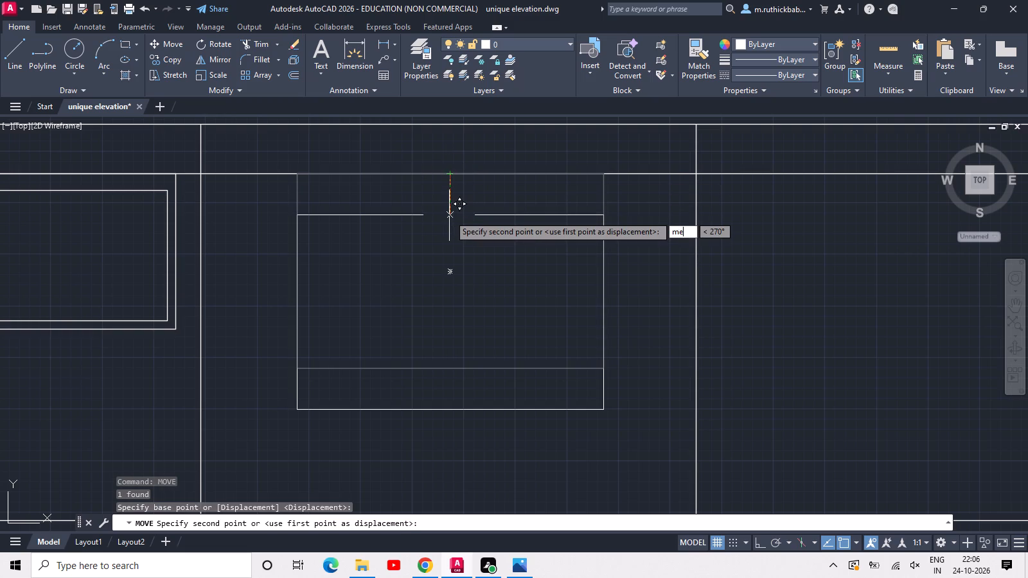
pyautogui.press('BackSpace')
pyautogui.write('2p')
pyautogui.press('space')
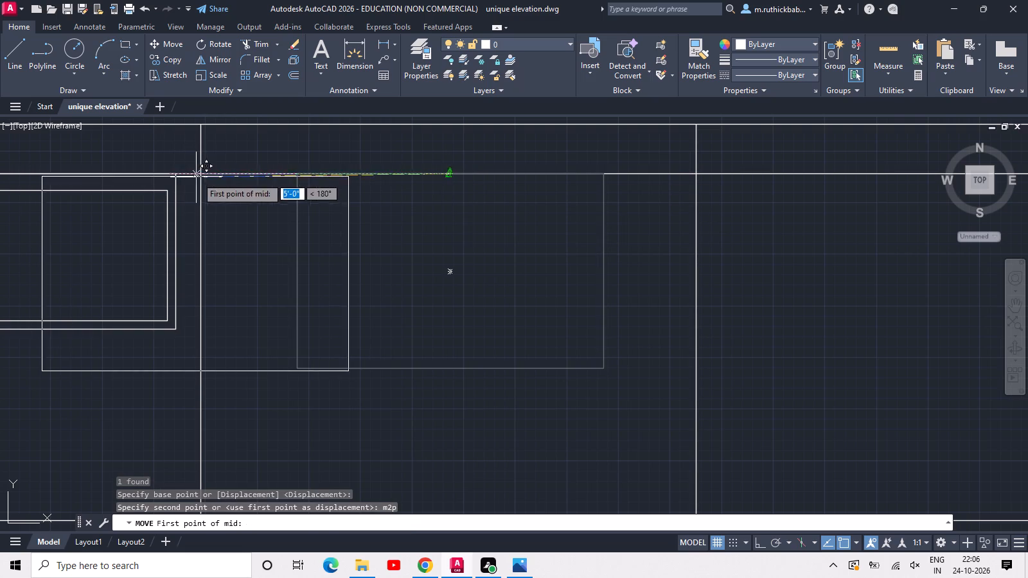
pyautogui.click(201, 178)
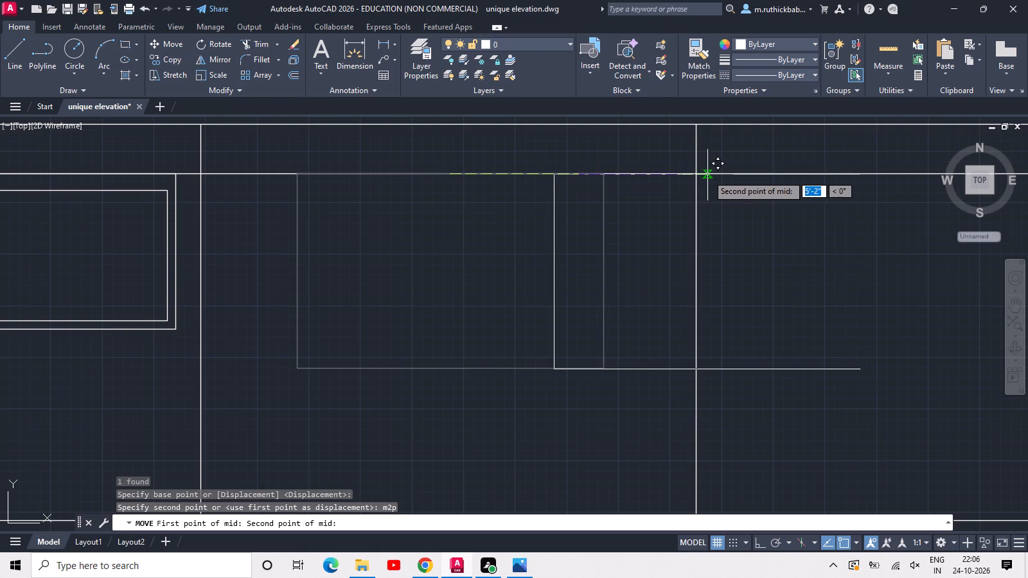
pyautogui.click(695, 175)
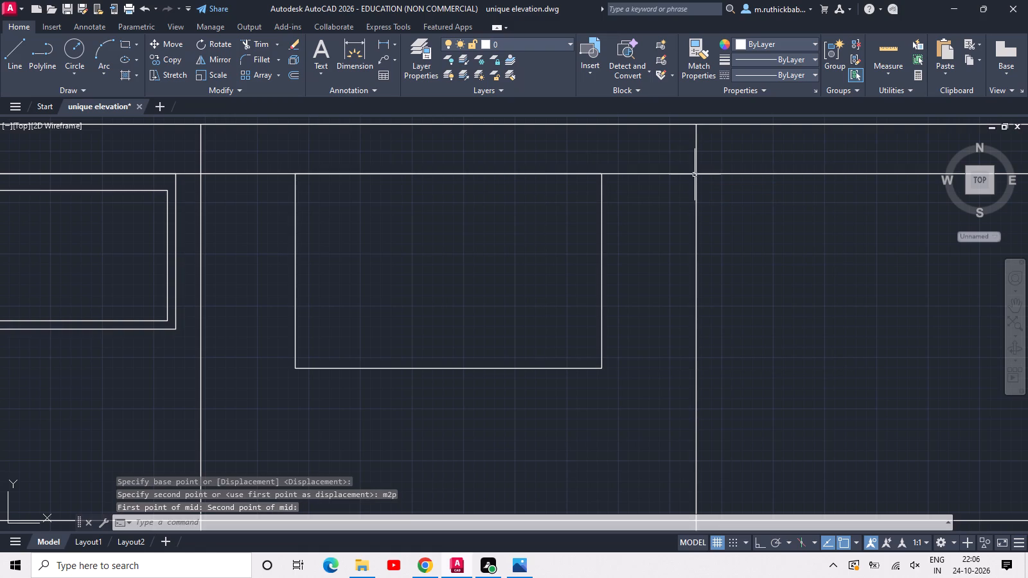
pyautogui.press('Escape')
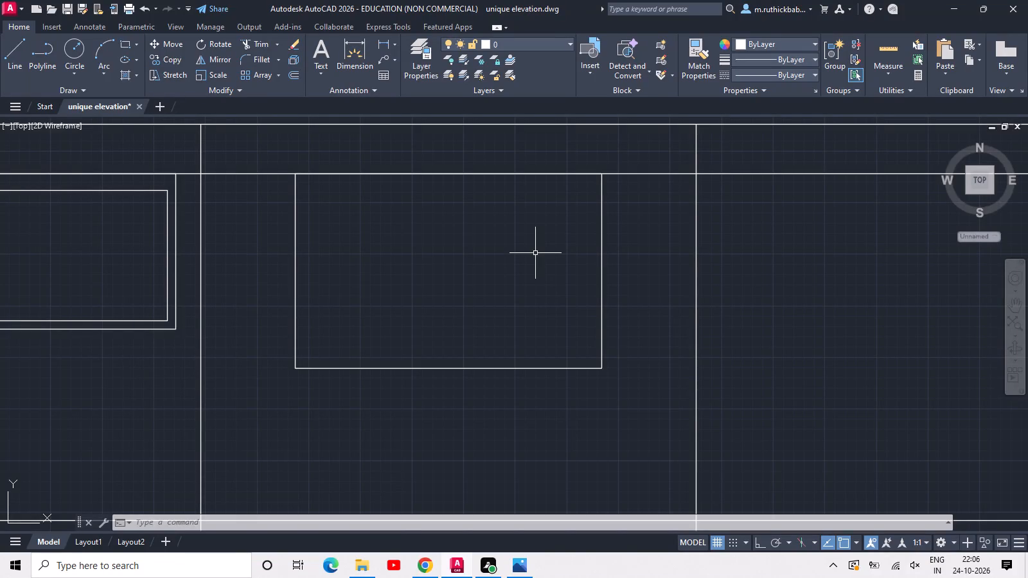
# Explode the second bay's window rectangle into separate lines.
pyautogui.press('o')
pyautogui.press('Escape')
pyautogui.moveTo(640, 292); pyautogui.dragTo(637, 295)
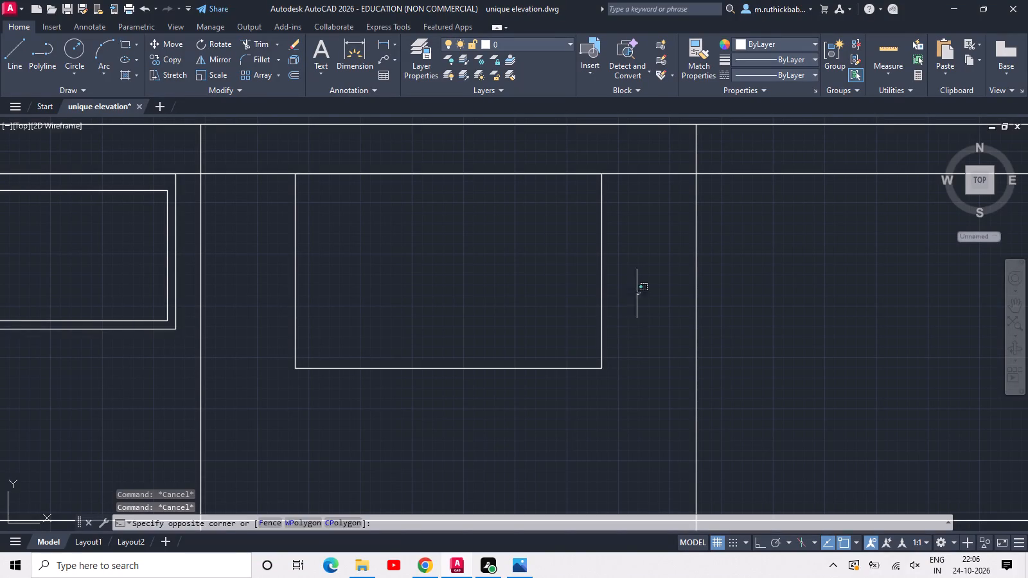
pyautogui.moveTo(637, 295); pyautogui.dragTo(579, 337)
pyautogui.click(479, 408)
pyautogui.write('x')
pyautogui.press('space')
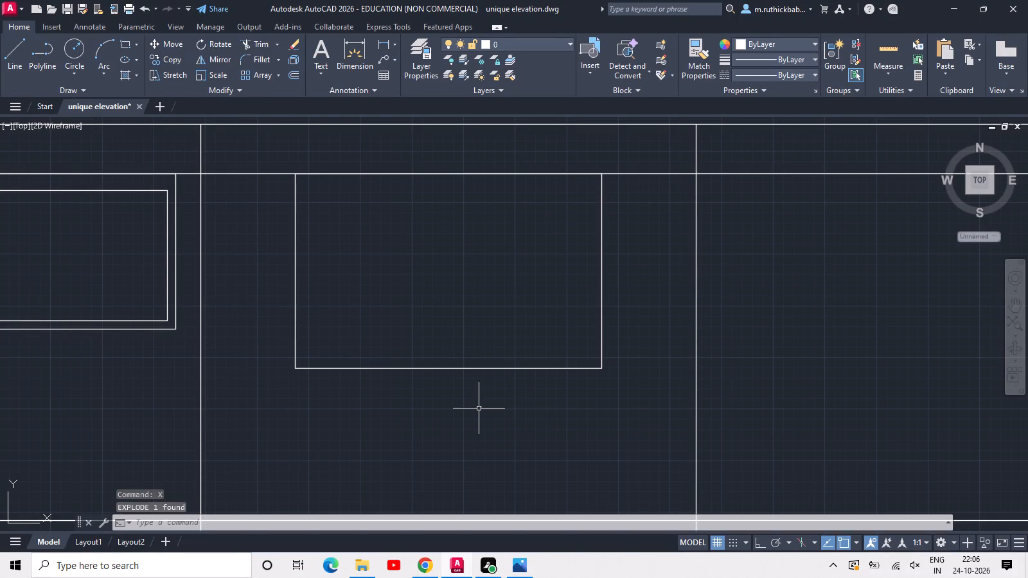
# Offset the second bay window's left and right edges 4" inward.
pyautogui.write('off')
pyautogui.press('space')
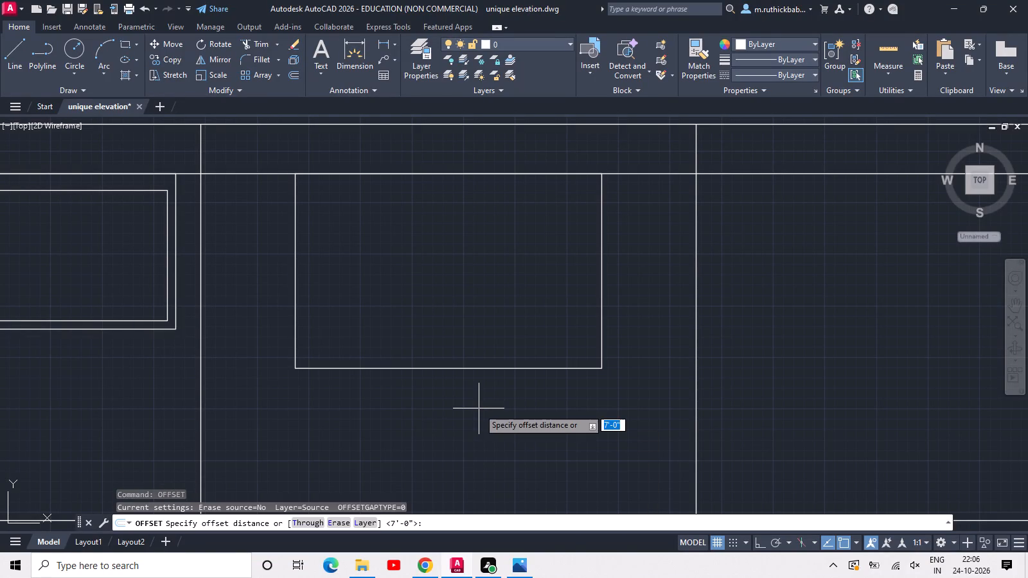
pyautogui.write('4')
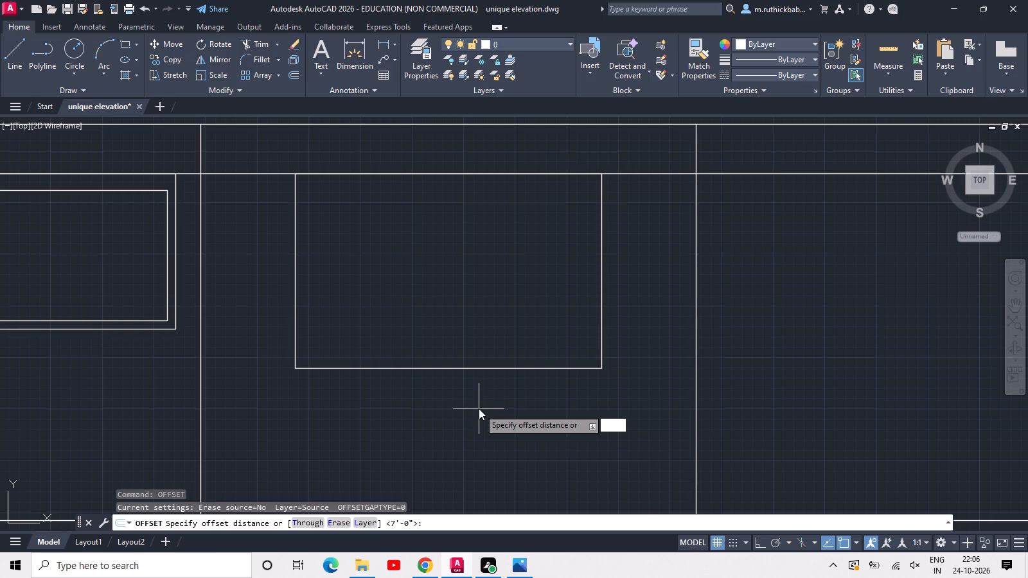
pyautogui.press('space')
pyautogui.click(294, 290)
pyautogui.click(364, 286)
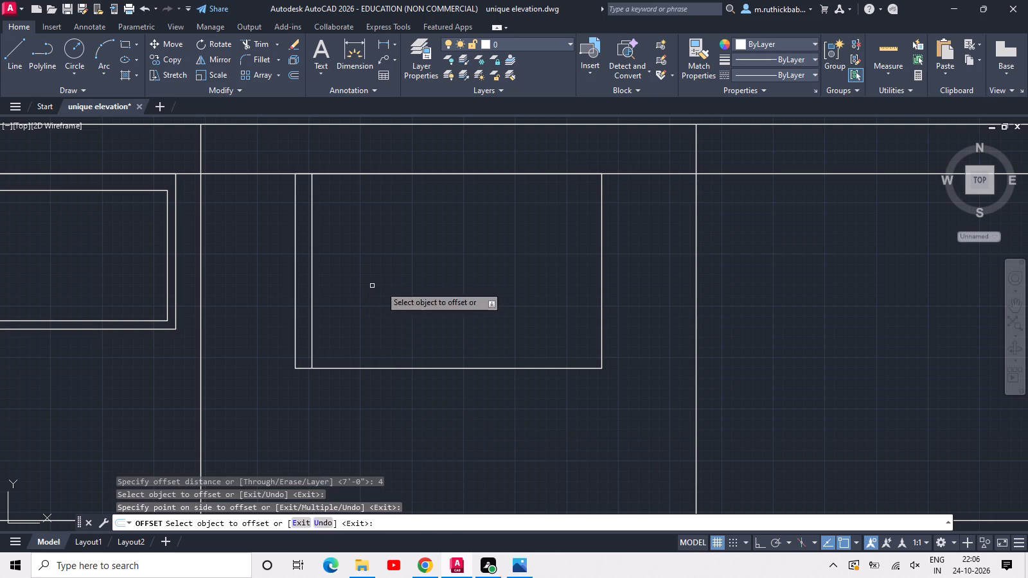
pyautogui.moveTo(601, 267); pyautogui.dragTo(579, 274)
pyautogui.click(568, 277)
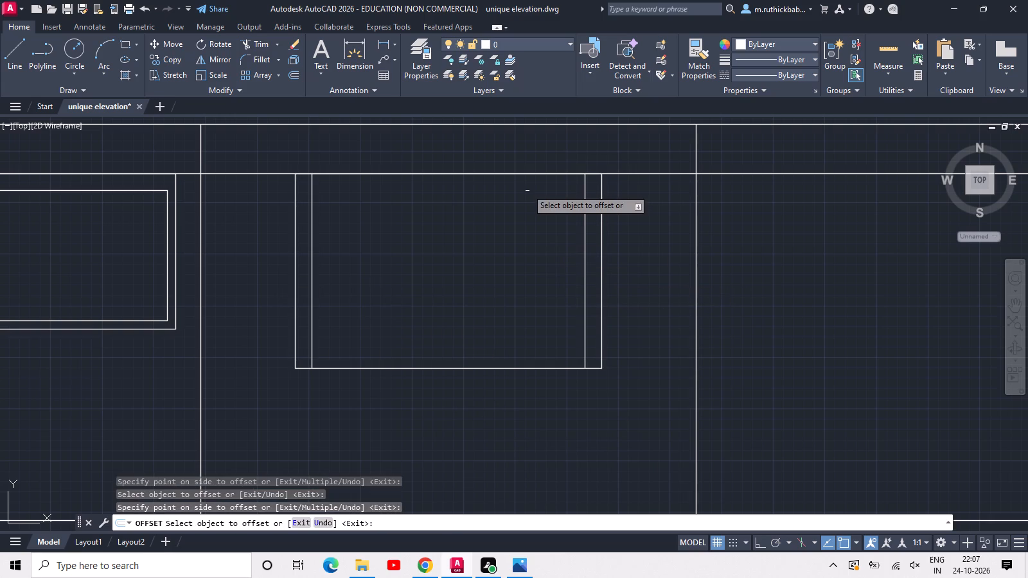
# Offset the second bay window's top edge 2" downward, inside the window.
pyautogui.click(521, 175)
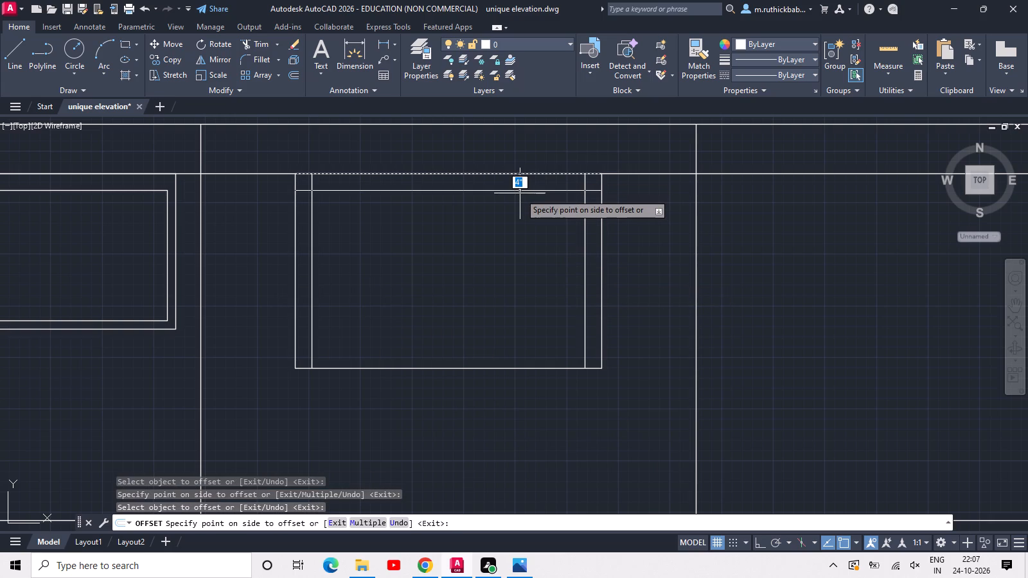
pyautogui.write('2')
pyautogui.press('space')
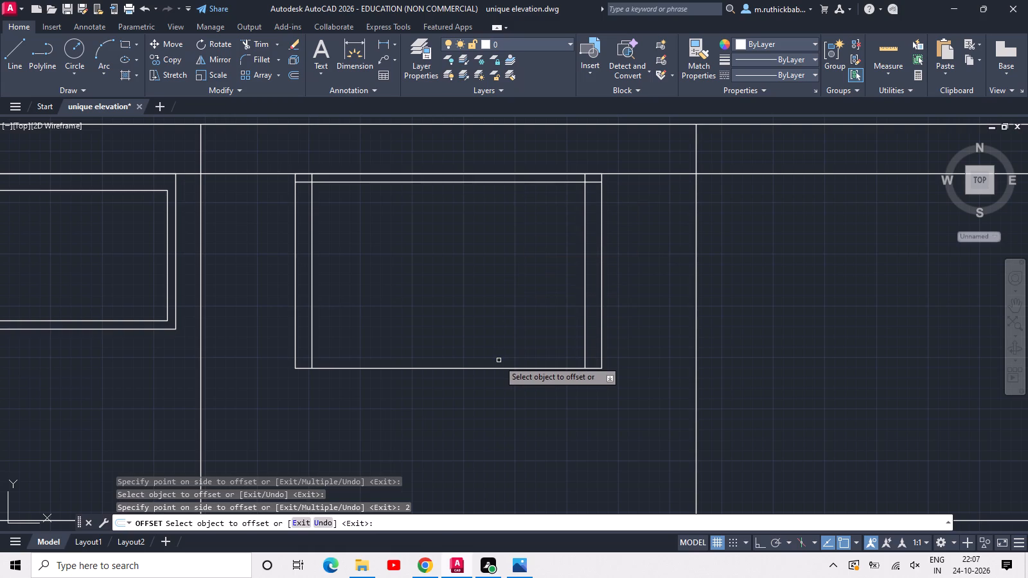
# Offset the second bay window's bottom edge 2" upward, inside the window.
pyautogui.click(499, 367)
pyautogui.write('2')
pyautogui.press('space')
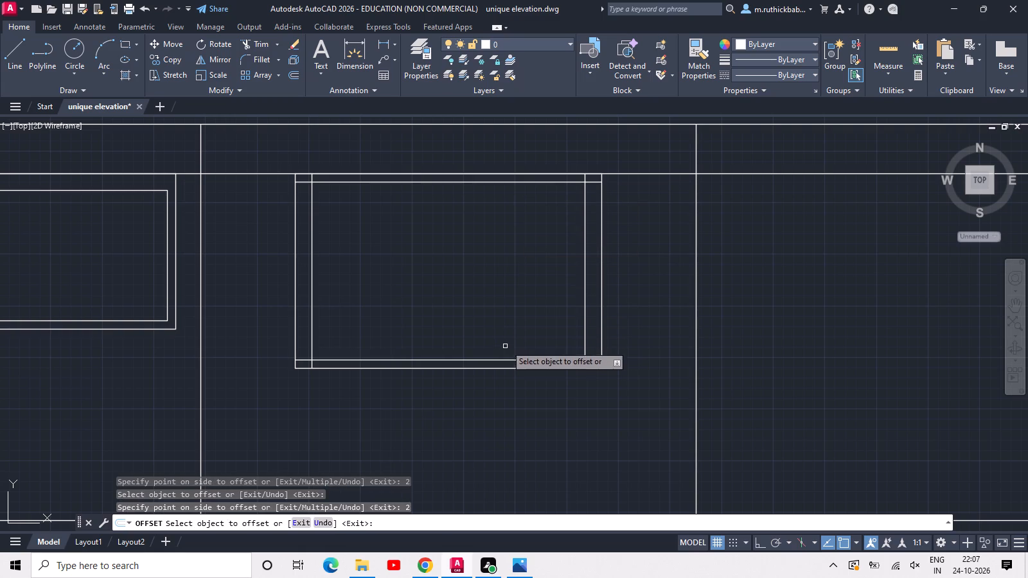
pyautogui.press('Escape')
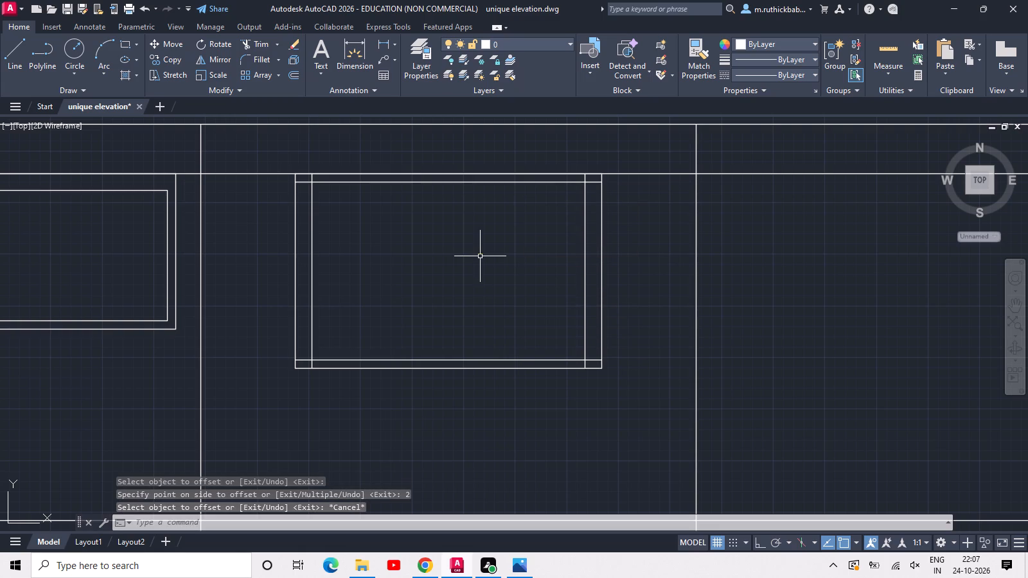
# Copy the second bay window's left pair of vertical frame lines from between their lower ends to the bottom edge's midpoint.
pyautogui.moveTo(349, 257); pyautogui.dragTo(314, 265)
pyautogui.click(236, 283)
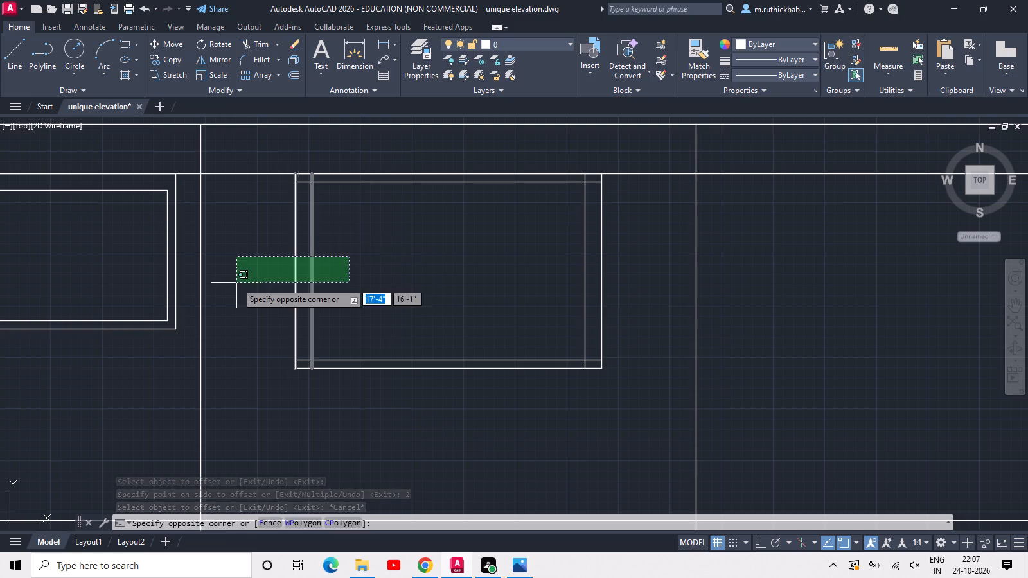
pyautogui.write('co')
pyautogui.press('space')
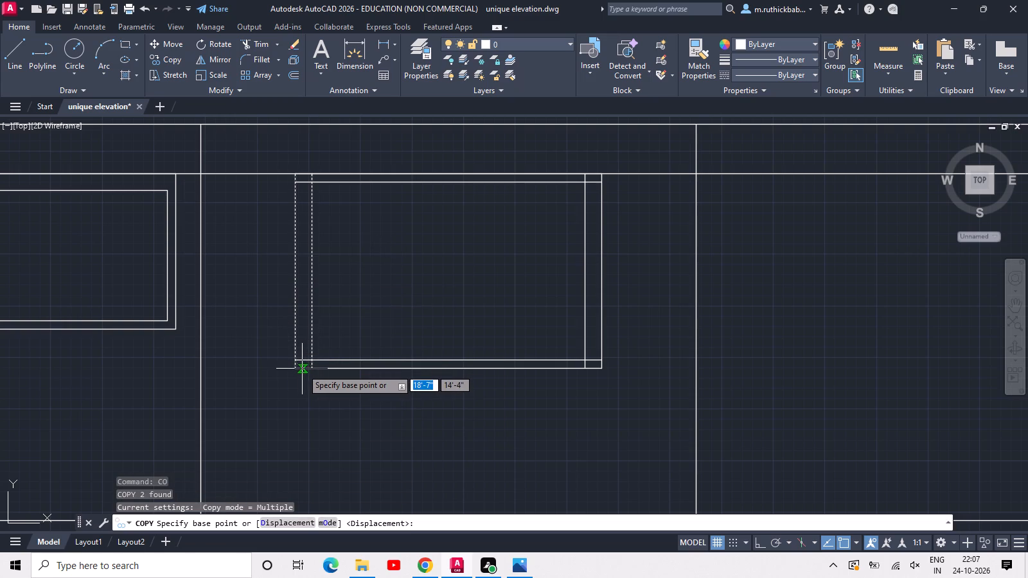
pyautogui.scroll(4, 304, 370)
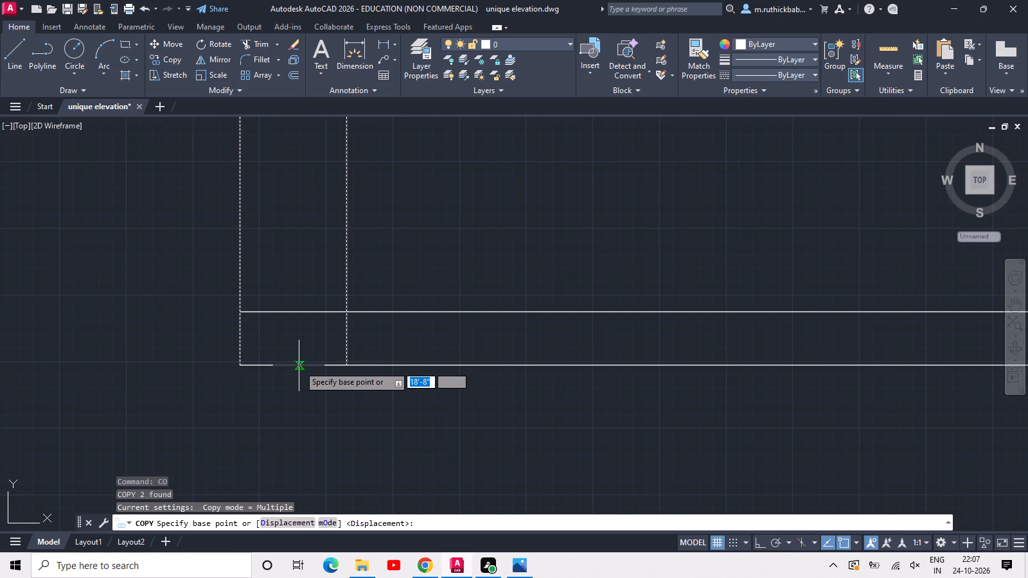
pyautogui.click(295, 366)
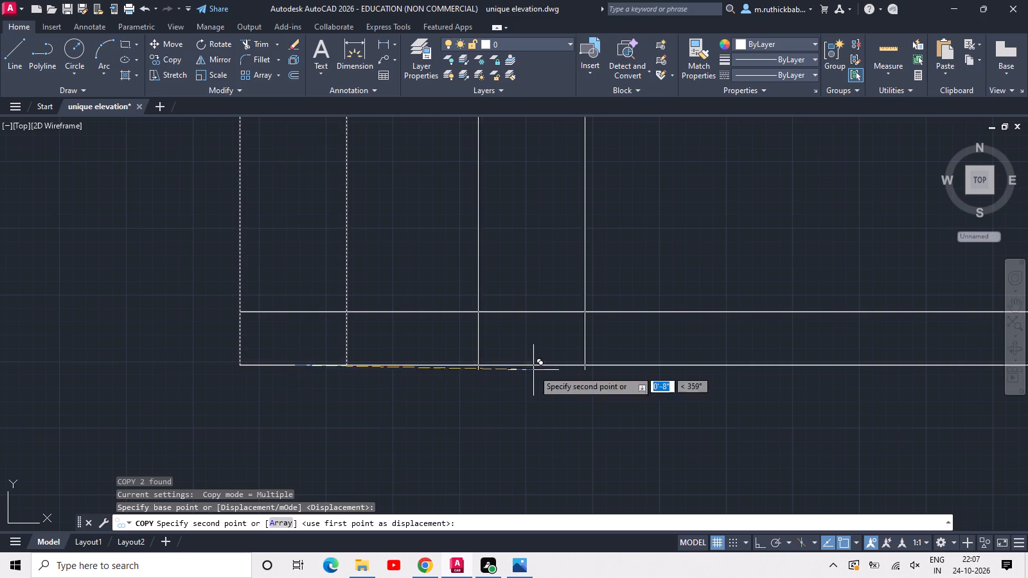
pyautogui.moveTo(694, 368); pyautogui.dragTo(276, 362, button='middle')
pyautogui.scroll(-2, 321, 340)
pyautogui.scroll(-1, 509, 363)
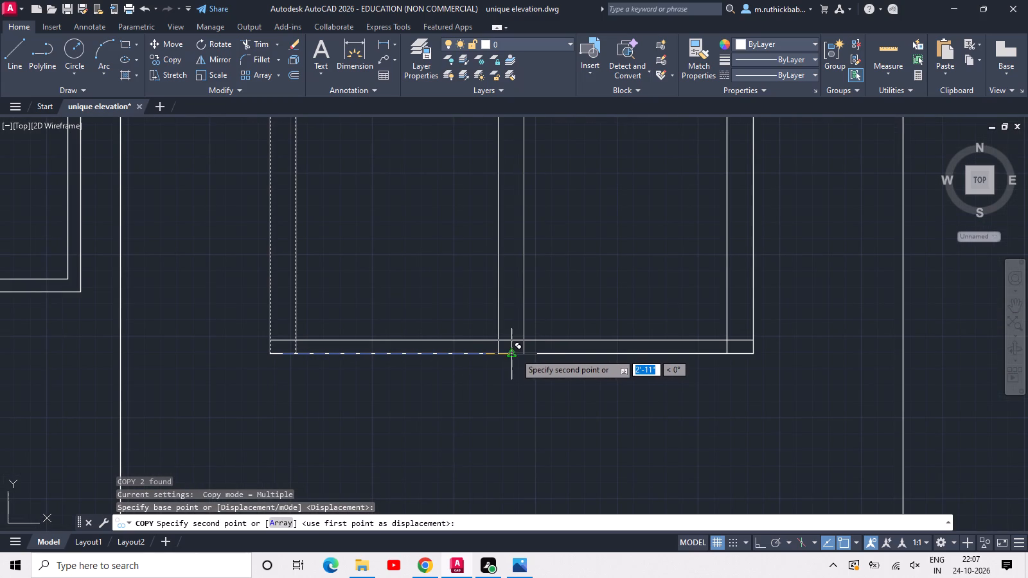
pyautogui.click(514, 353)
pyautogui.press('Escape')
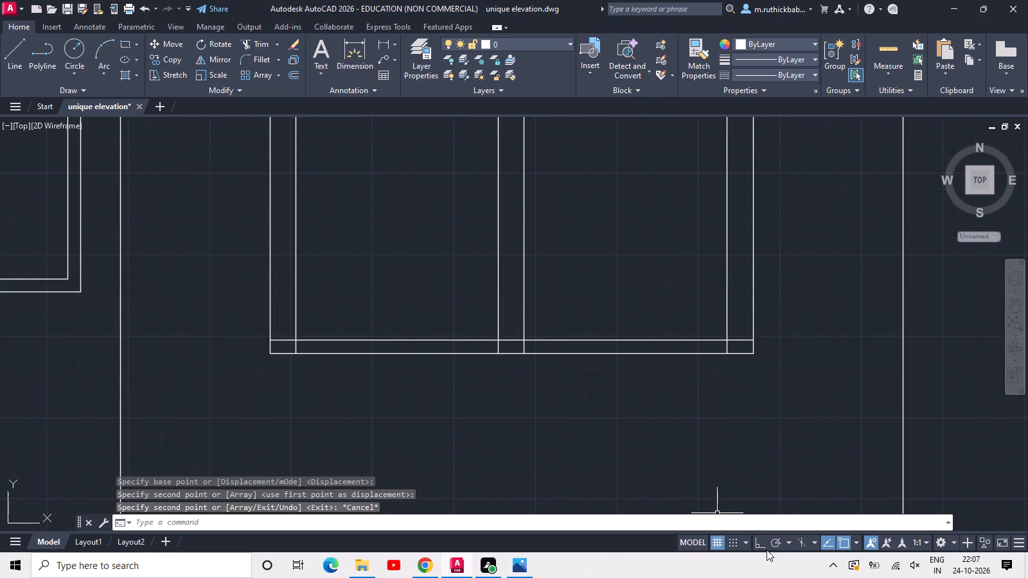
# Turn on Ortho mode.
pyautogui.click(760, 541)
# Save the drawing.
pyautogui.scroll(-2, 703, 416)
pyautogui.moveTo(658, 357); pyautogui.dragTo(612, 348, button='middle')
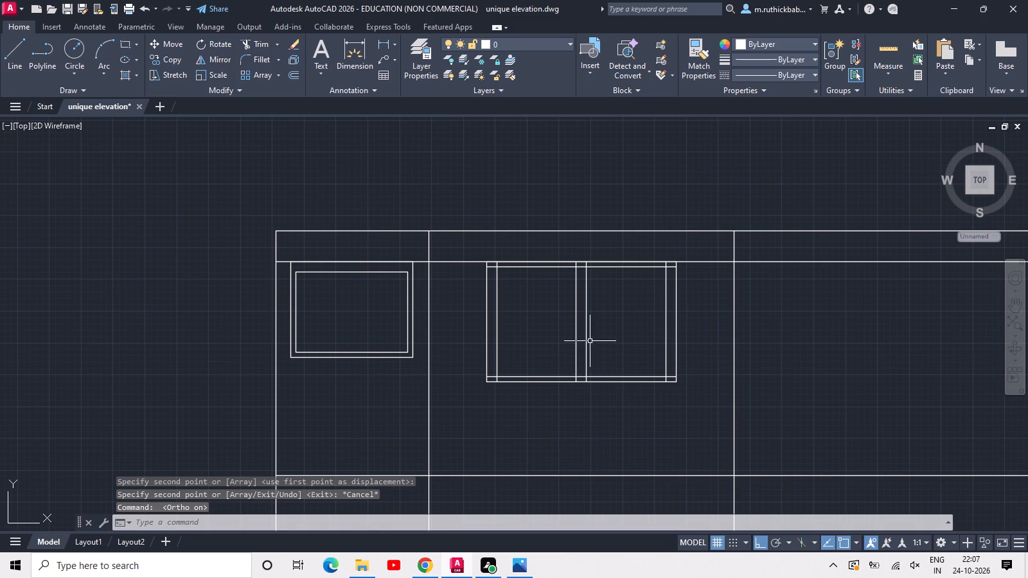
pyautogui.hotkey('ctrl', 's')
pyautogui.hotkey('ctrl', 's')
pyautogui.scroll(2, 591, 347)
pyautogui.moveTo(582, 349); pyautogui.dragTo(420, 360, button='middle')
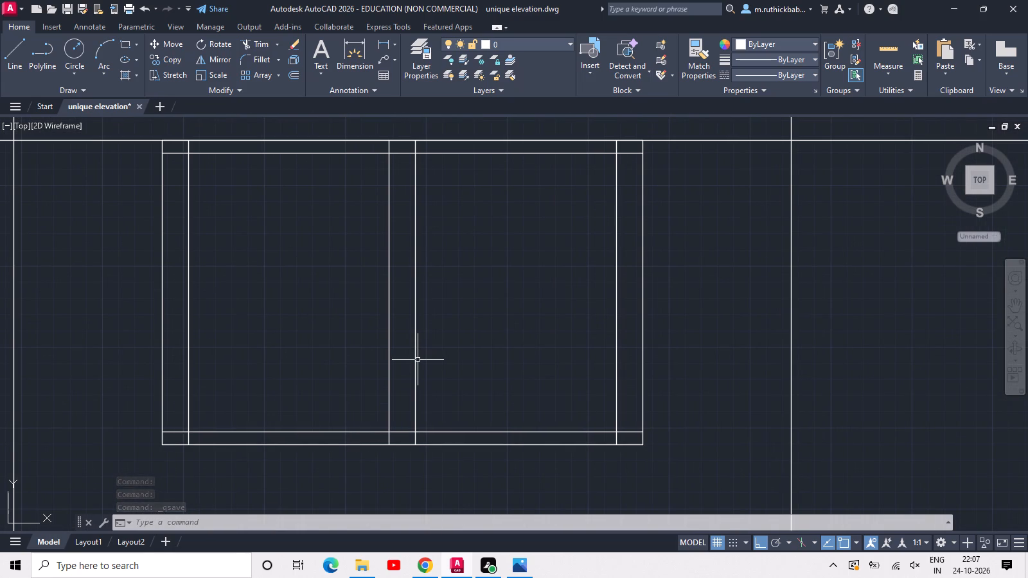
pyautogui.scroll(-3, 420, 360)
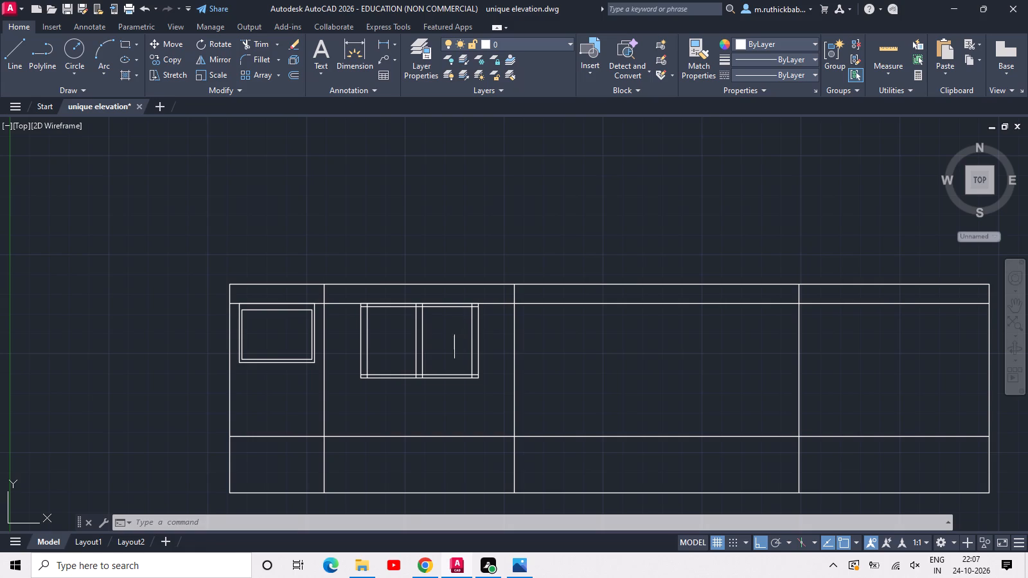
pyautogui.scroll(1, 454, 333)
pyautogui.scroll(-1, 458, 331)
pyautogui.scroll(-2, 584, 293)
# Offset the wall's top horizontal line 24" upward, above the elevation.
pyautogui.moveTo(587, 292); pyautogui.dragTo(546, 298, button='middle')
pyautogui.scroll(2, 543, 299)
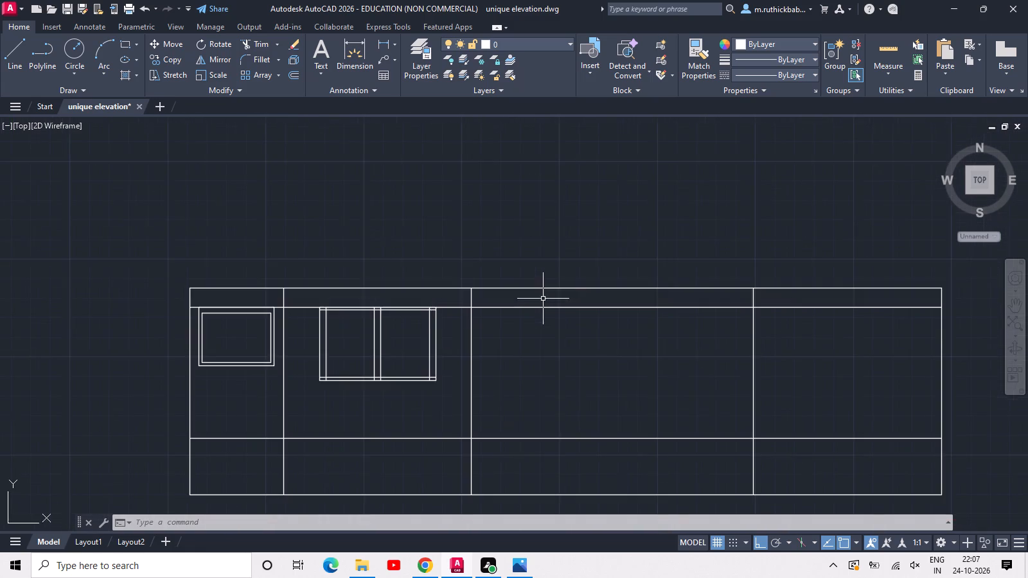
pyautogui.scroll(2, 550, 288)
pyautogui.middleClick(550, 288)
pyautogui.scroll(-2, 537, 288)
pyautogui.write('off')
pyautogui.press('space')
pyautogui.write('12')
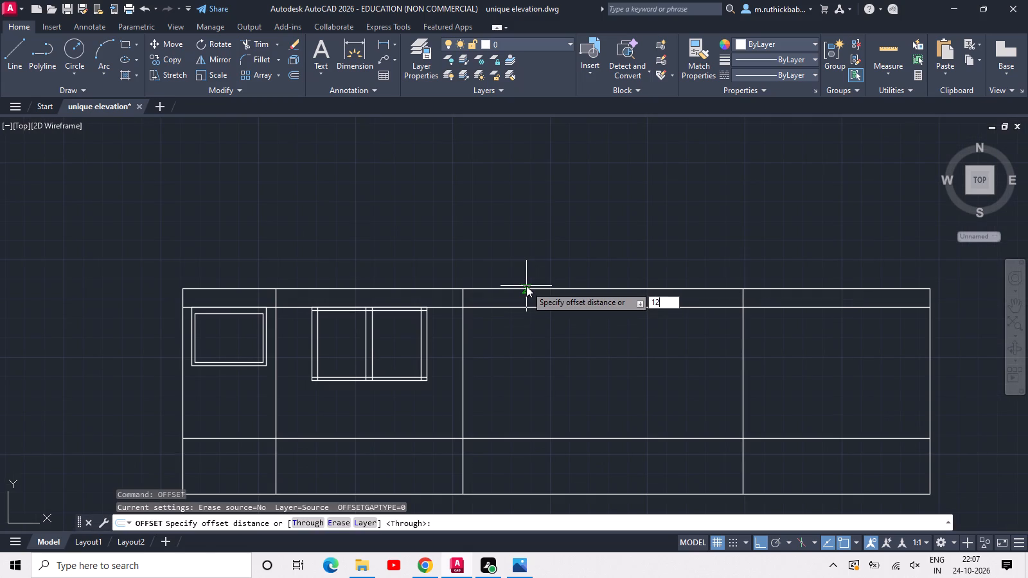
pyautogui.press('space')
pyautogui.click(549, 288)
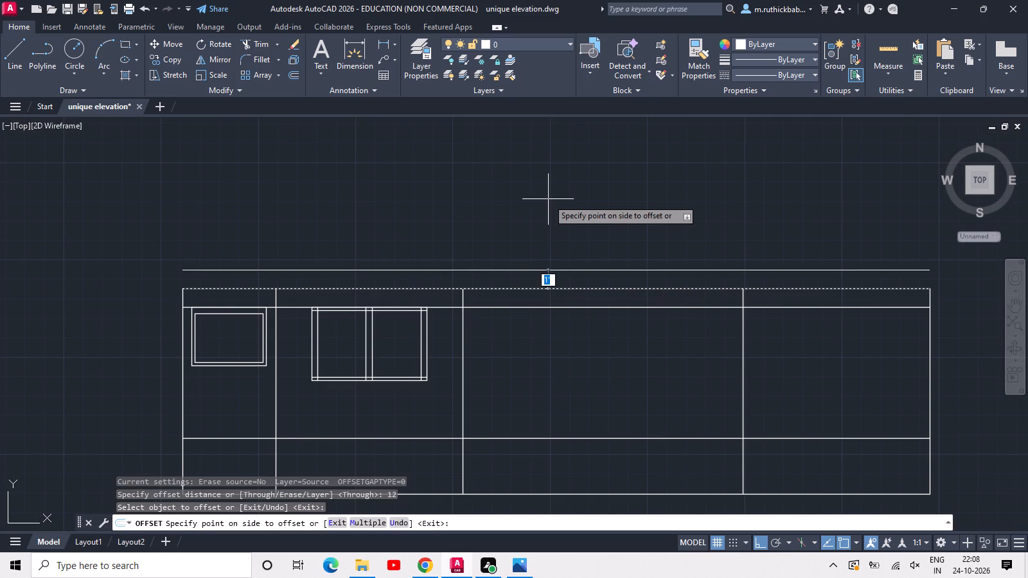
pyautogui.write('24')
pyautogui.press('space')
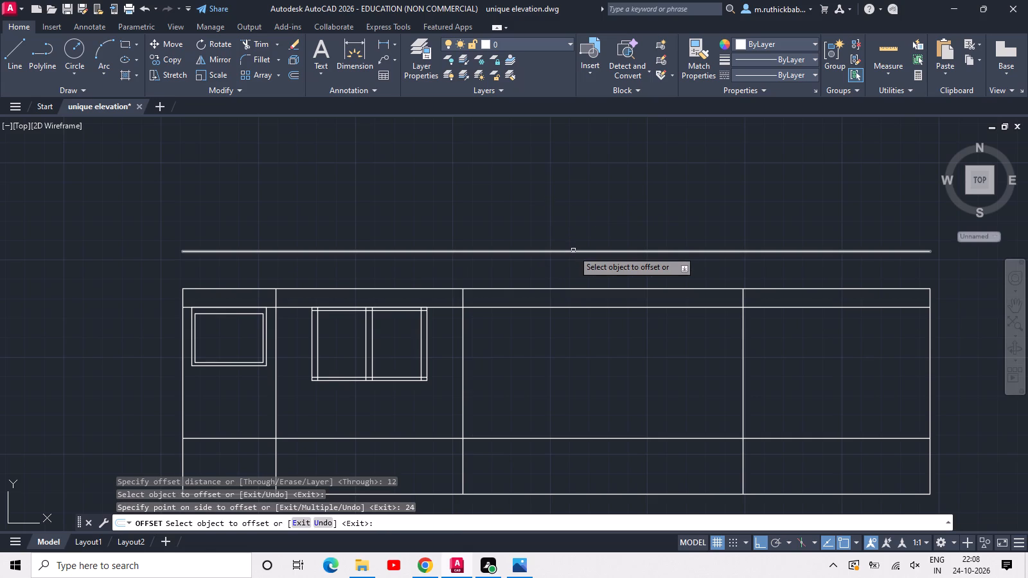
# Offset the new line above the wall another 8' upward.
pyautogui.click(573, 250)
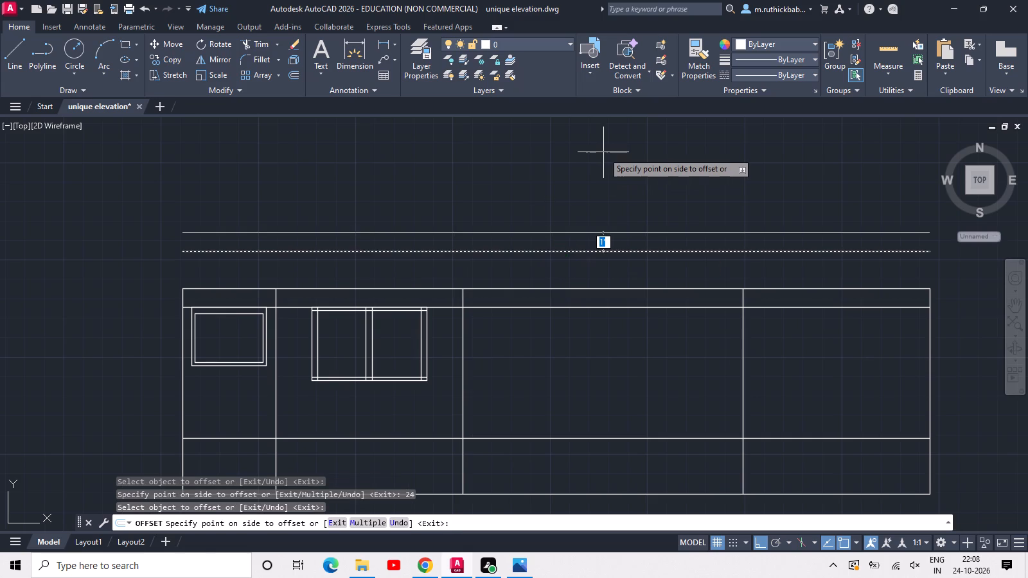
pyautogui.write("8'")
pyautogui.press('Return')
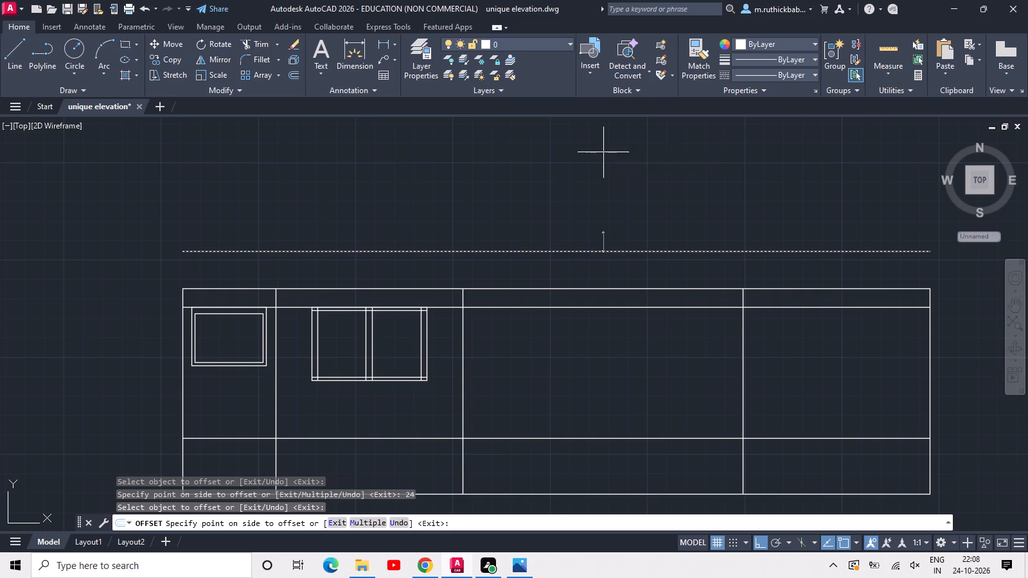
pyautogui.scroll(-2, 603, 152)
pyautogui.moveTo(603, 152); pyautogui.dragTo(517, 256, button='middle')
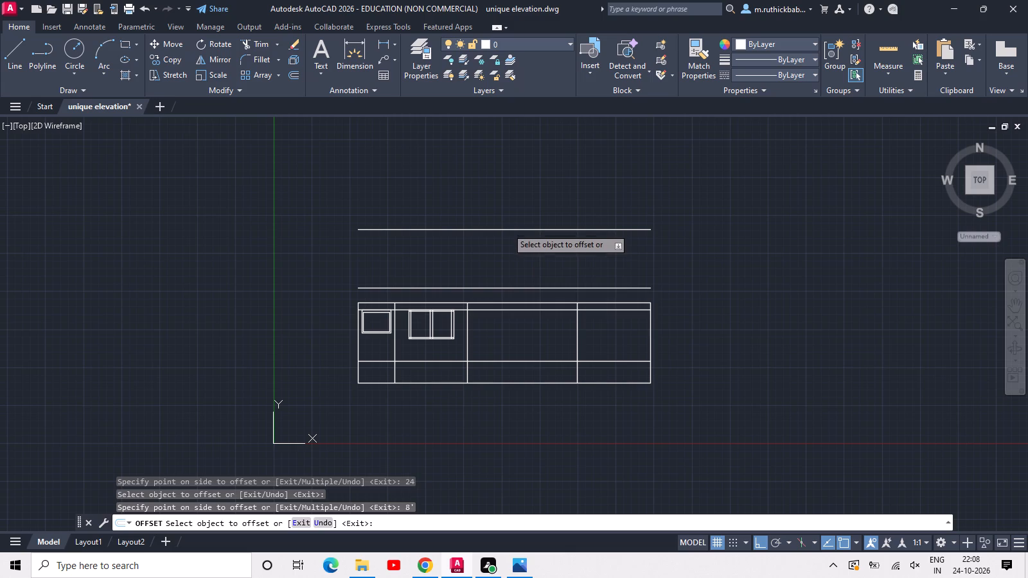
pyautogui.press('Escape')
# Draw a rectangle about 8'-9" wide in the third bay, from the lower horizontal line up to the 7' line.
pyautogui.moveTo(528, 346); pyautogui.dragTo(519, 320, button='middle')
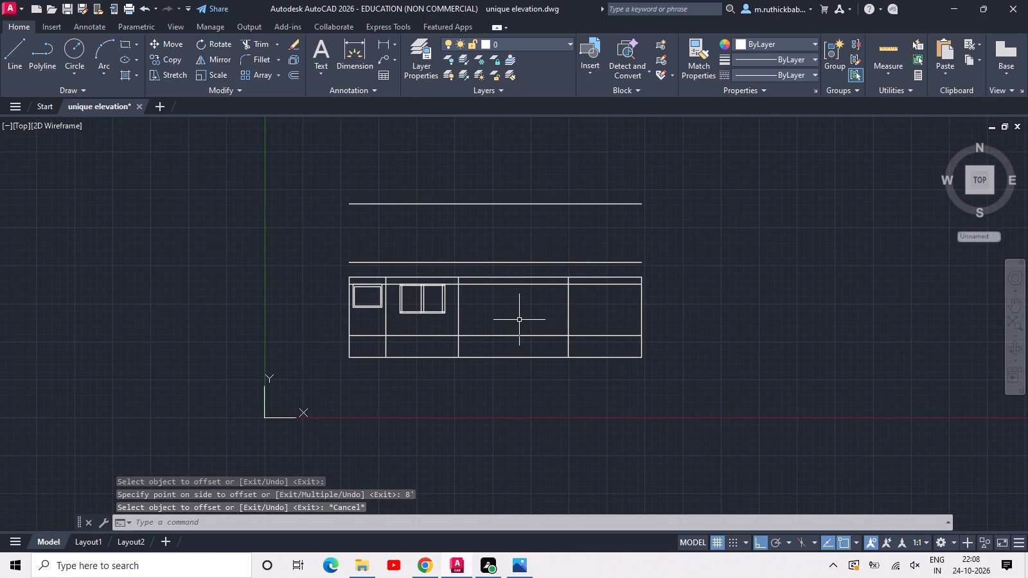
pyautogui.scroll(3, 508, 328)
pyautogui.scroll(-1, 508, 329)
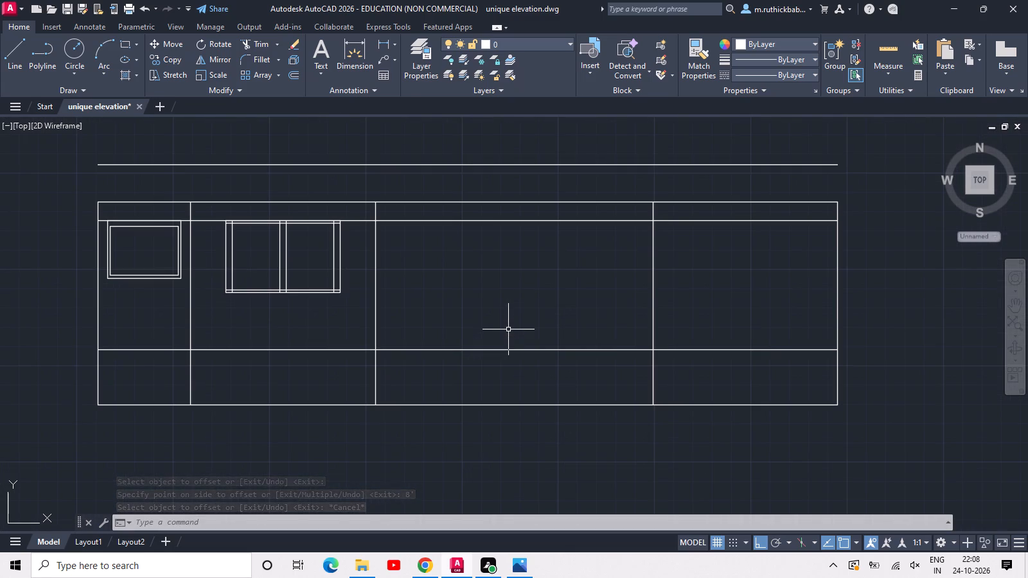
pyautogui.write('rec')
pyautogui.press('space')
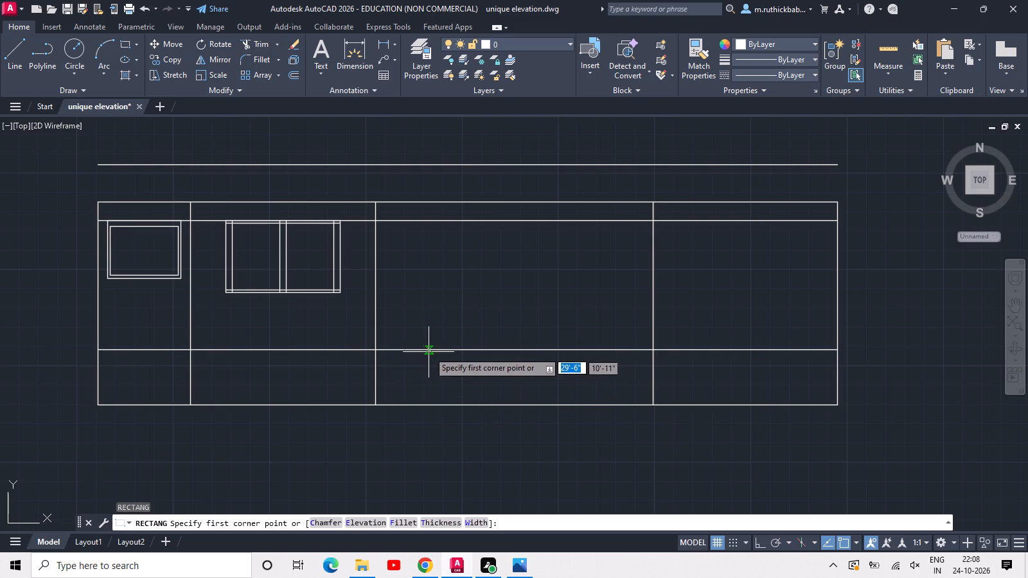
pyautogui.click(429, 349)
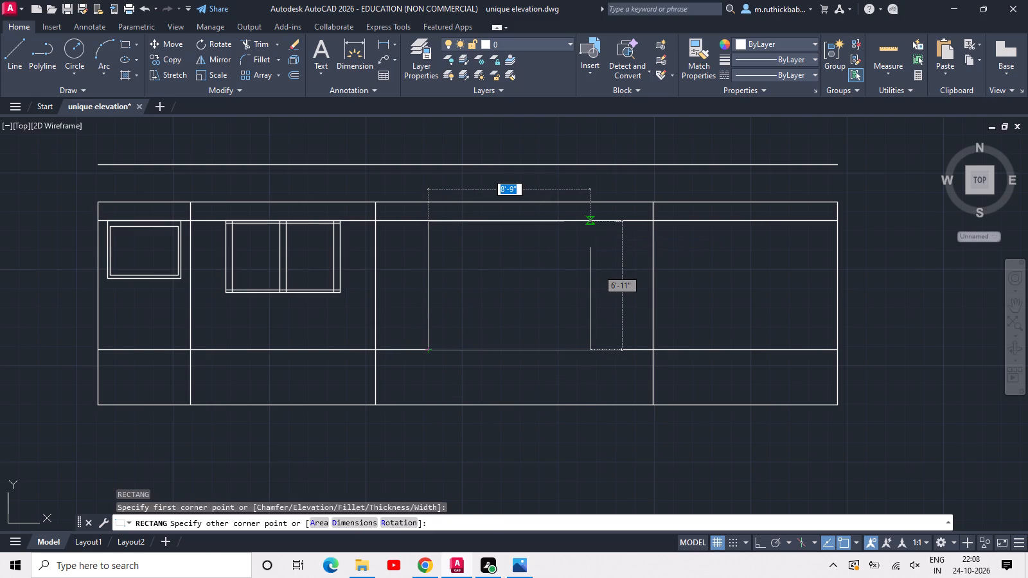
pyautogui.click(590, 222)
# Move the rectangle from its bottom-edge midpoint to the mid-between-two-points location between the third bay's dividing lines on the lower horizontal line.
pyautogui.moveTo(608, 263); pyautogui.dragTo(581, 274)
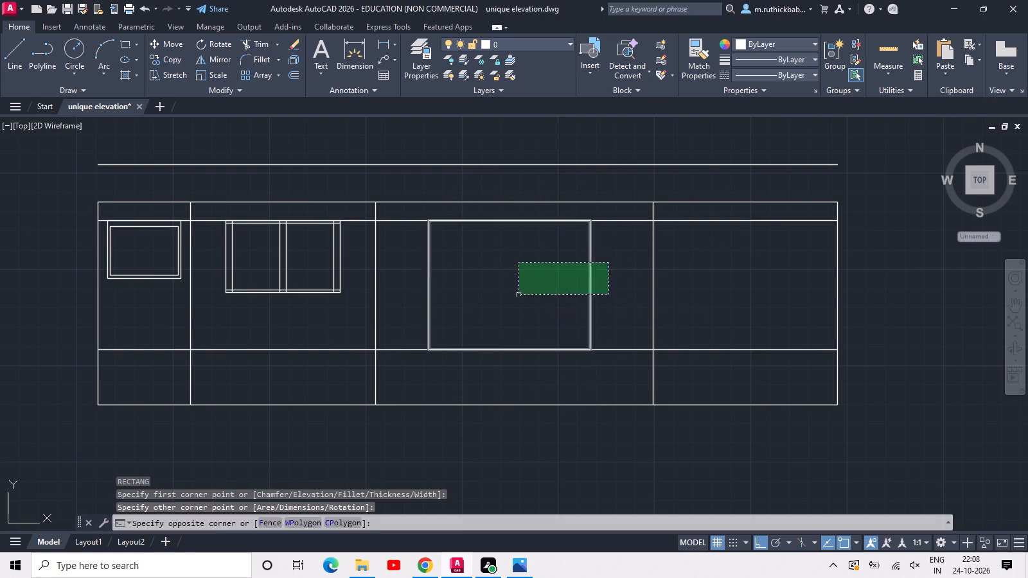
pyautogui.click(518, 295)
pyautogui.write('mov')
pyautogui.press('space')
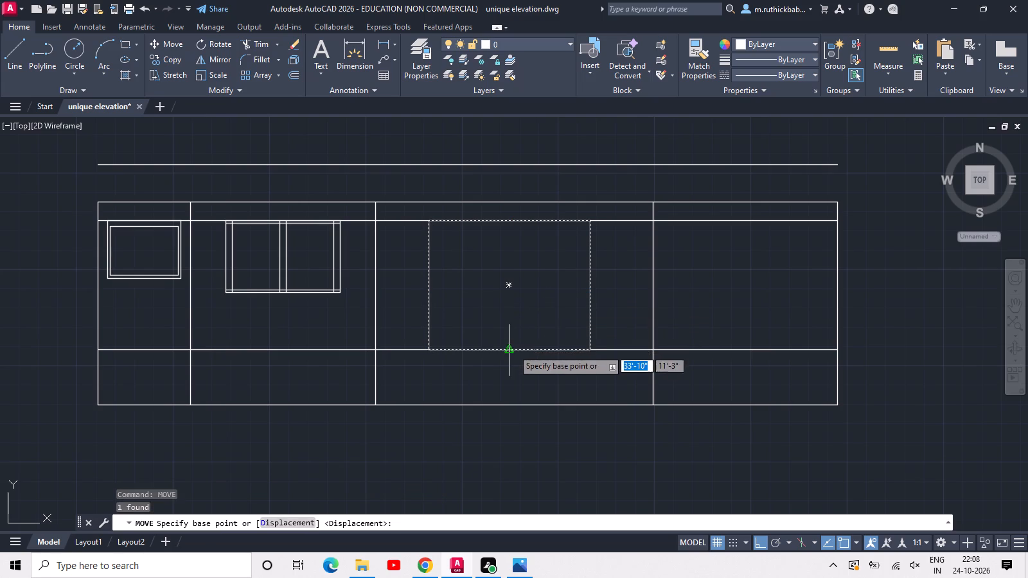
pyautogui.click(506, 349)
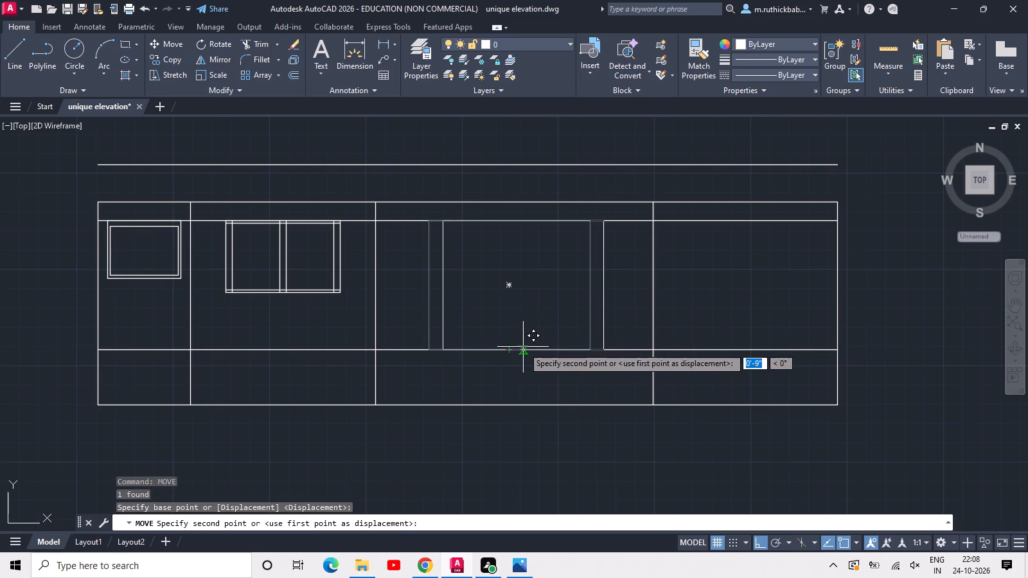
pyautogui.write('m2p')
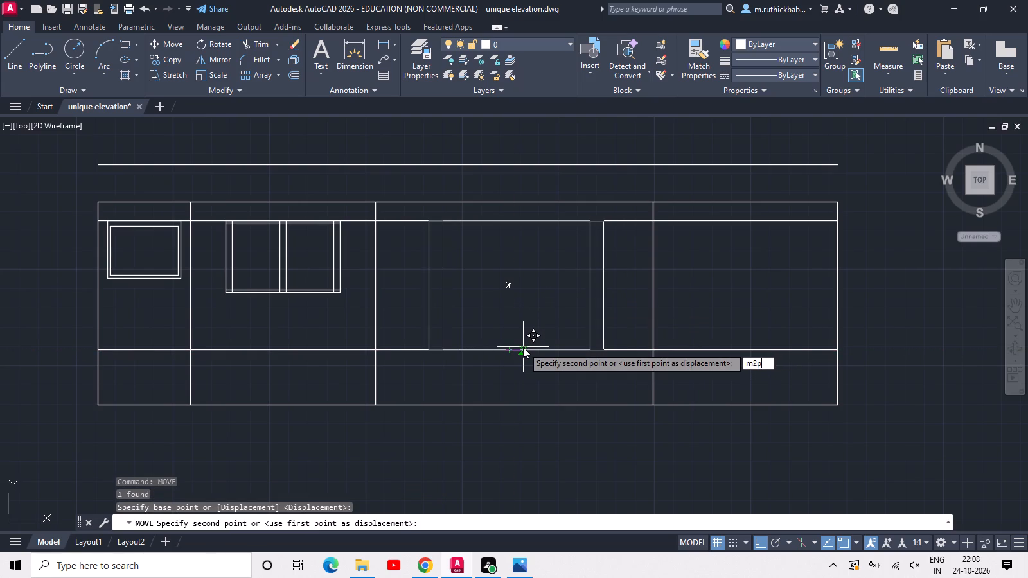
pyautogui.press('space')
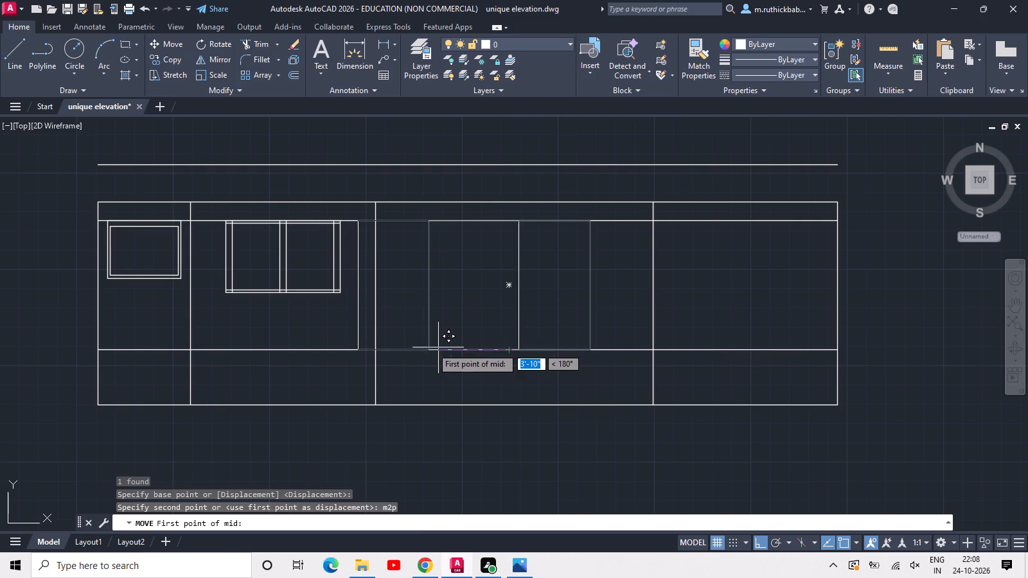
pyautogui.click(375, 351)
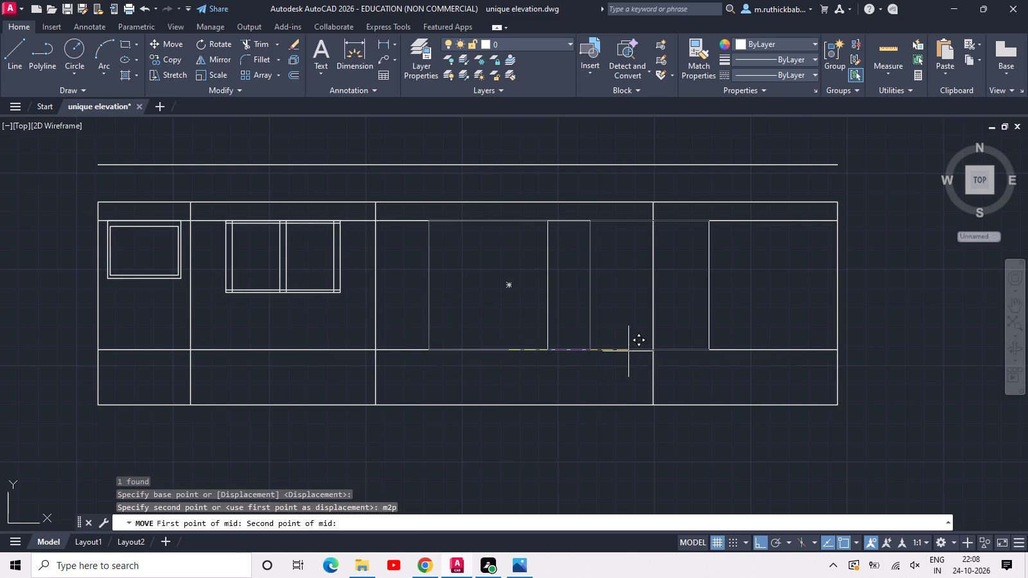
pyautogui.click(651, 349)
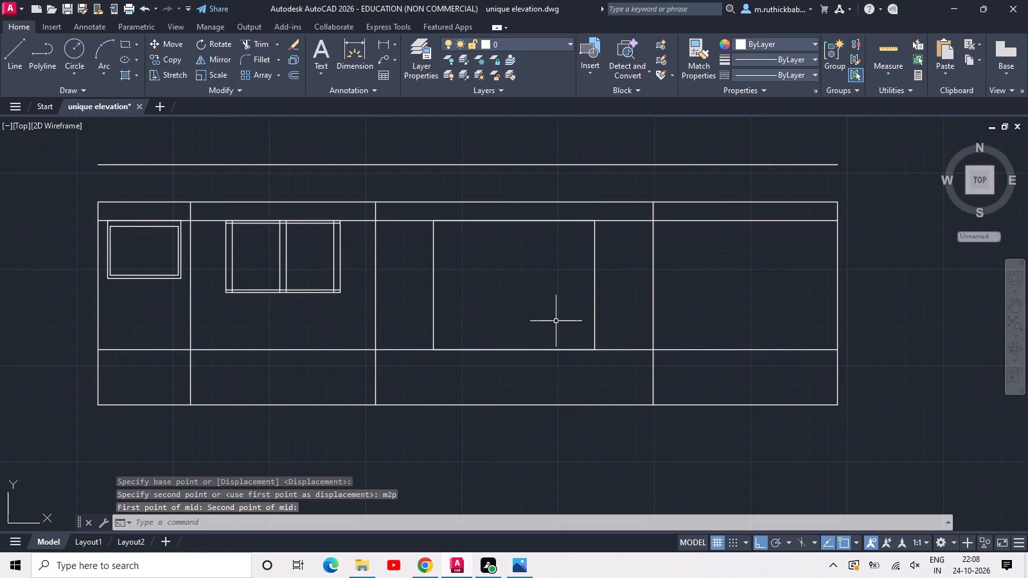
# Explode the third bay's rectangle into separate lines.
pyautogui.scroll(1, 551, 309)
pyautogui.moveTo(544, 306); pyautogui.dragTo(466, 337, button='middle')
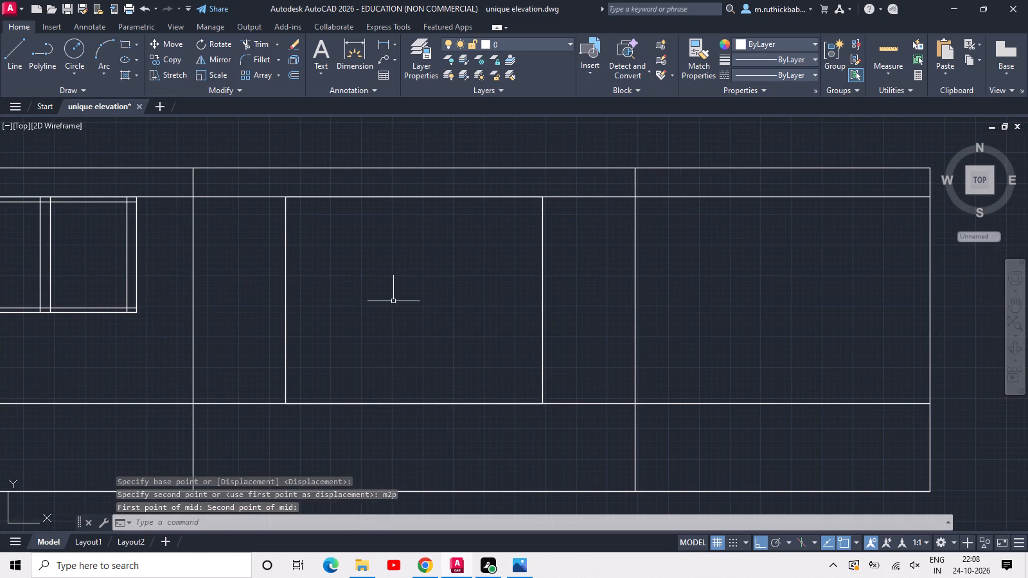
pyautogui.moveTo(360, 292); pyautogui.dragTo(289, 285)
pyautogui.click(245, 255)
pyautogui.write('x')
pyautogui.press('space')
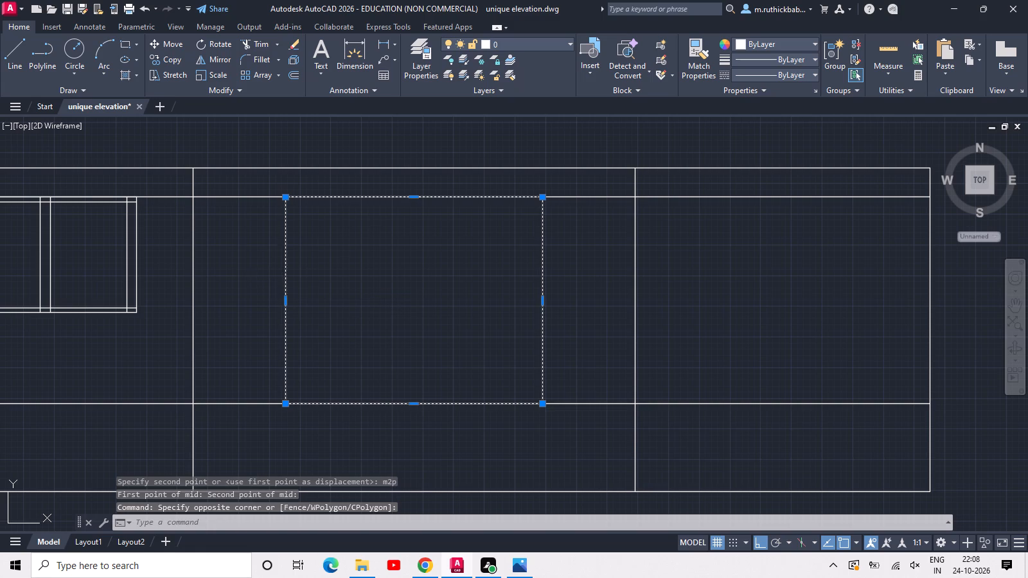
# Offset the top line of the third bay's opening 9" downward to form a header line.
pyautogui.write('off')
pyautogui.press('space')
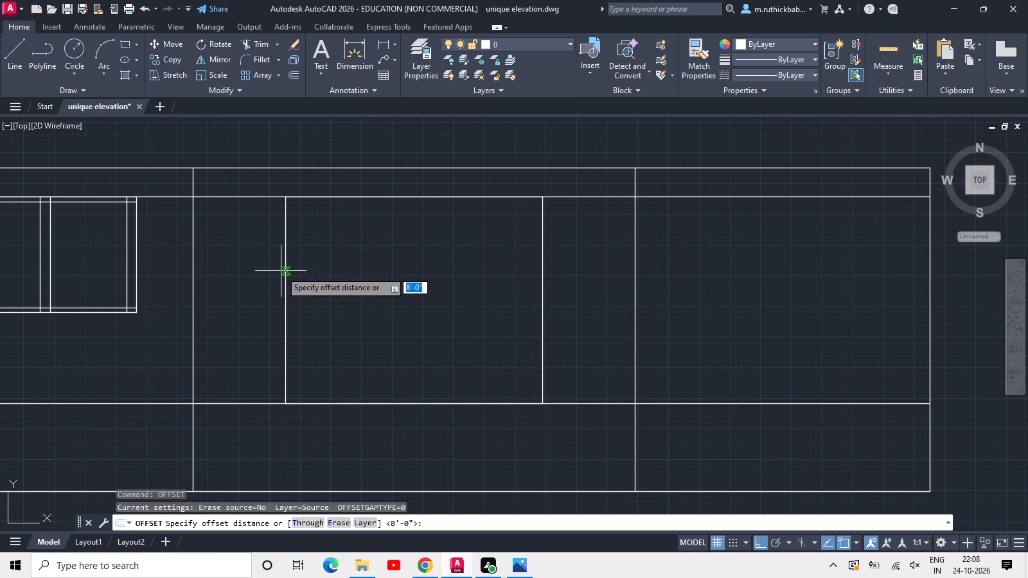
pyautogui.write('6')
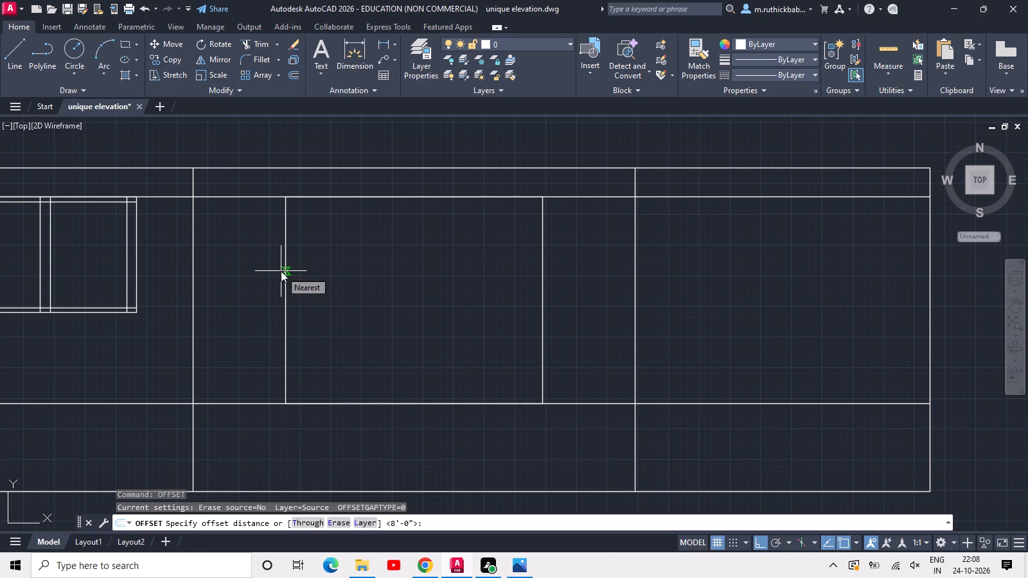
pyautogui.press('space')
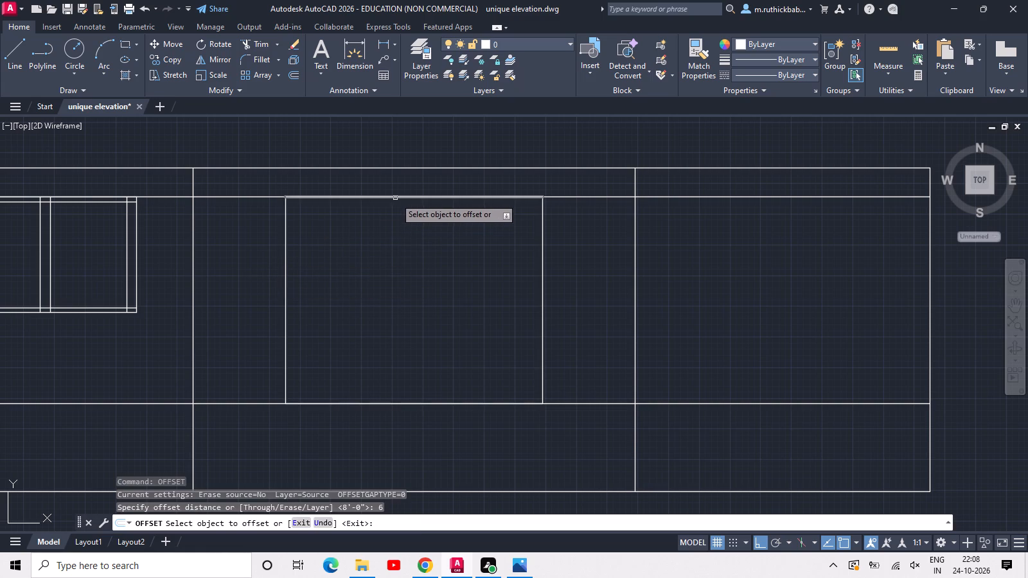
pyautogui.click(395, 197)
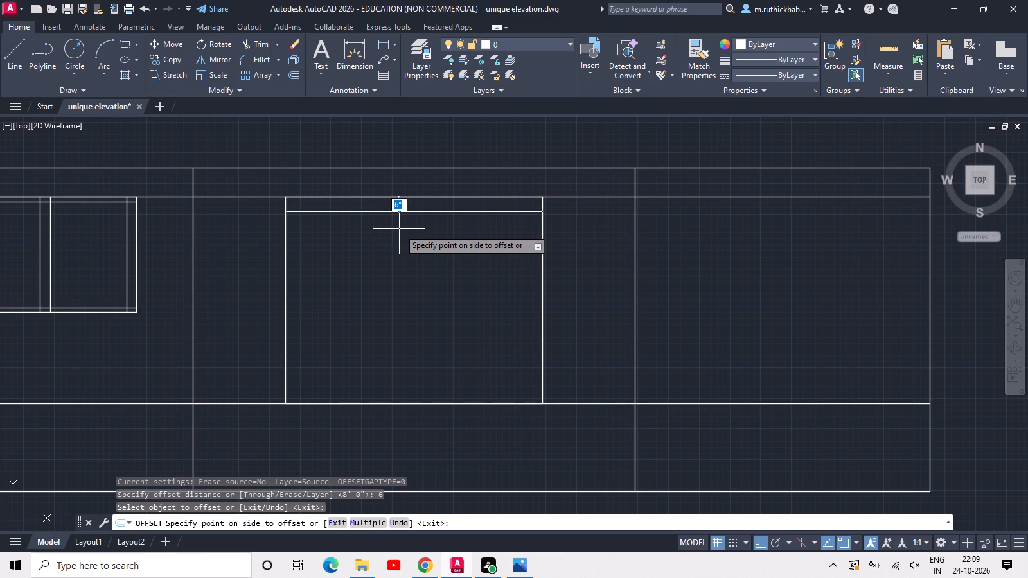
pyautogui.write("9'")
pyautogui.press('Return')
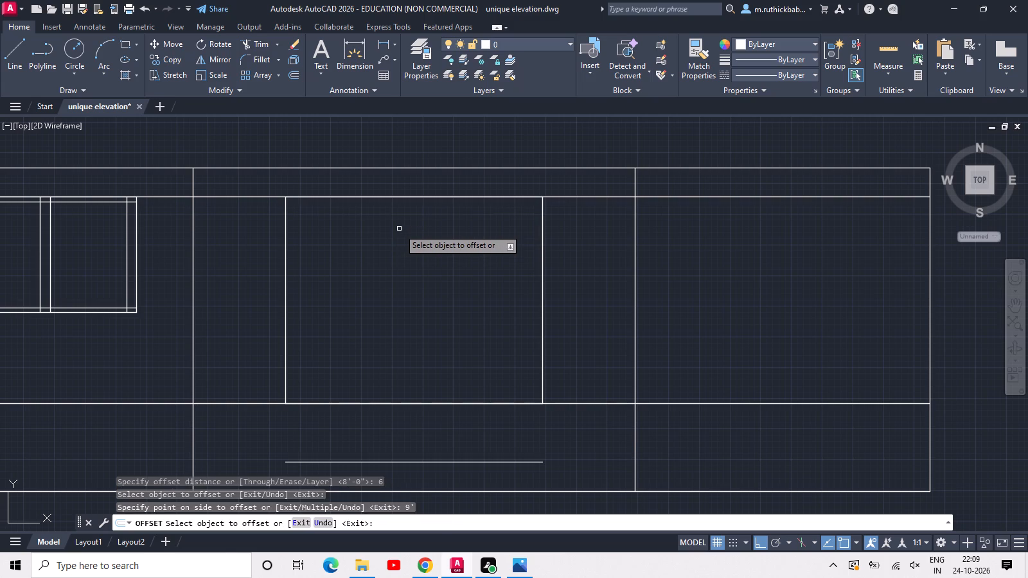
pyautogui.hotkey('ctrl', 'z')
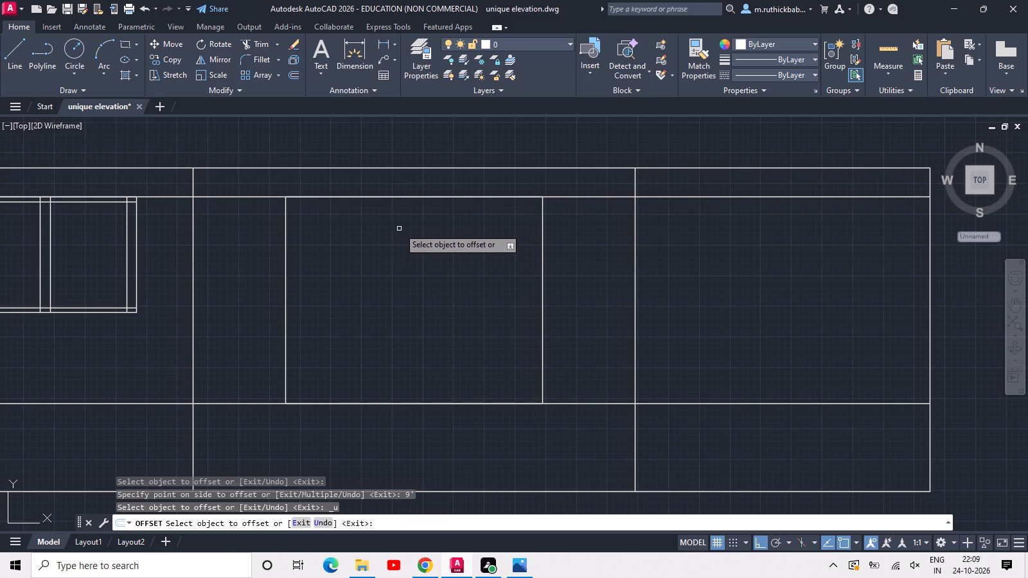
pyautogui.click(407, 197)
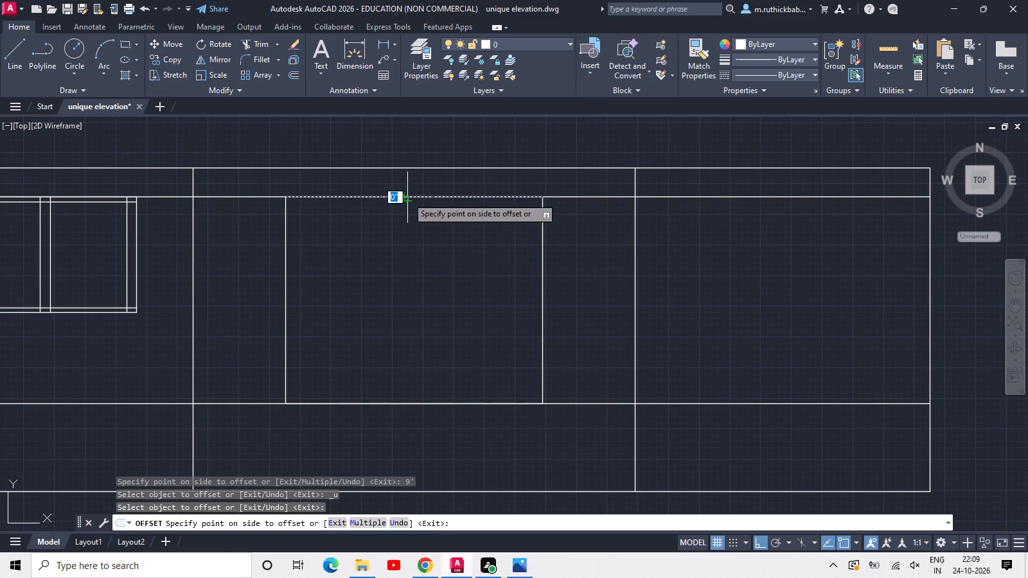
pyautogui.write('9')
pyautogui.press('space')
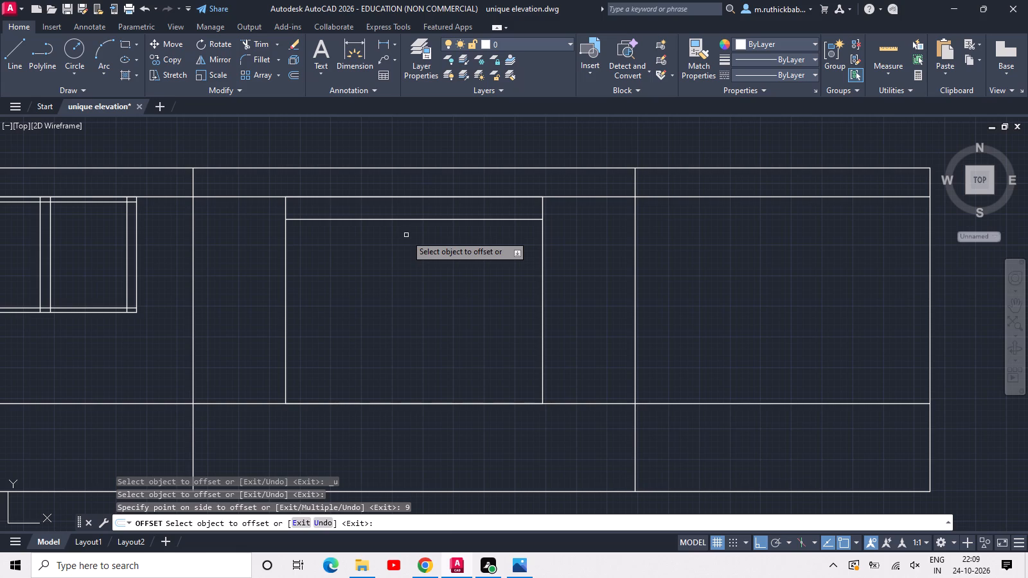
# Offset both side lines of the third bay's opening 2" inward to form the jambs.
pyautogui.click(287, 256)
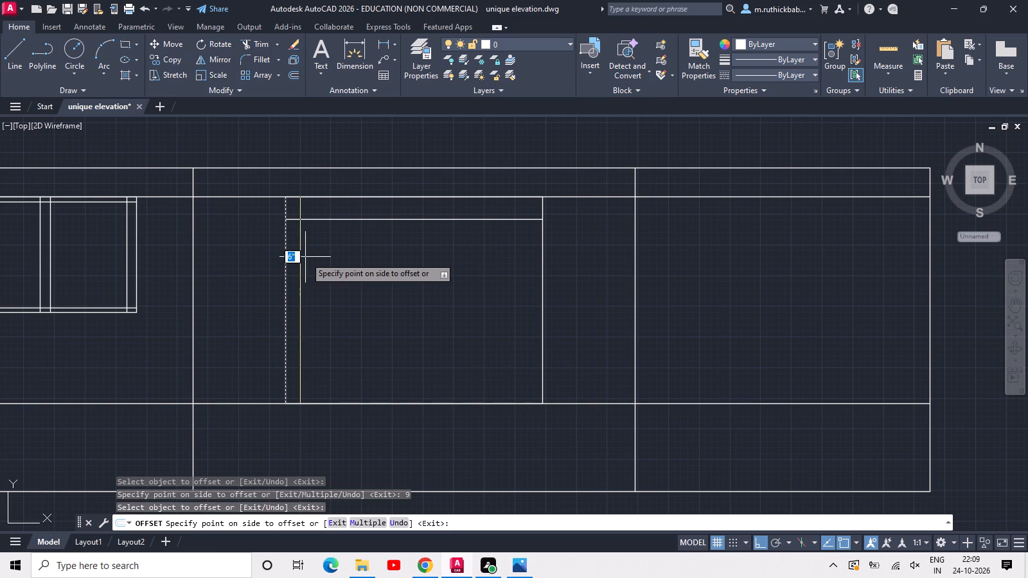
pyautogui.write('2')
pyautogui.press('space')
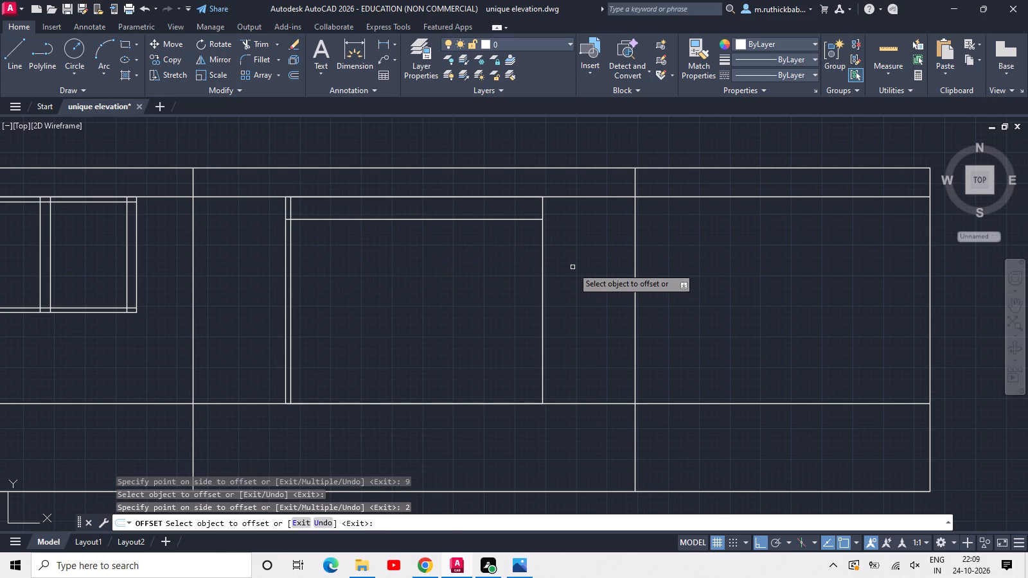
pyautogui.click(541, 261)
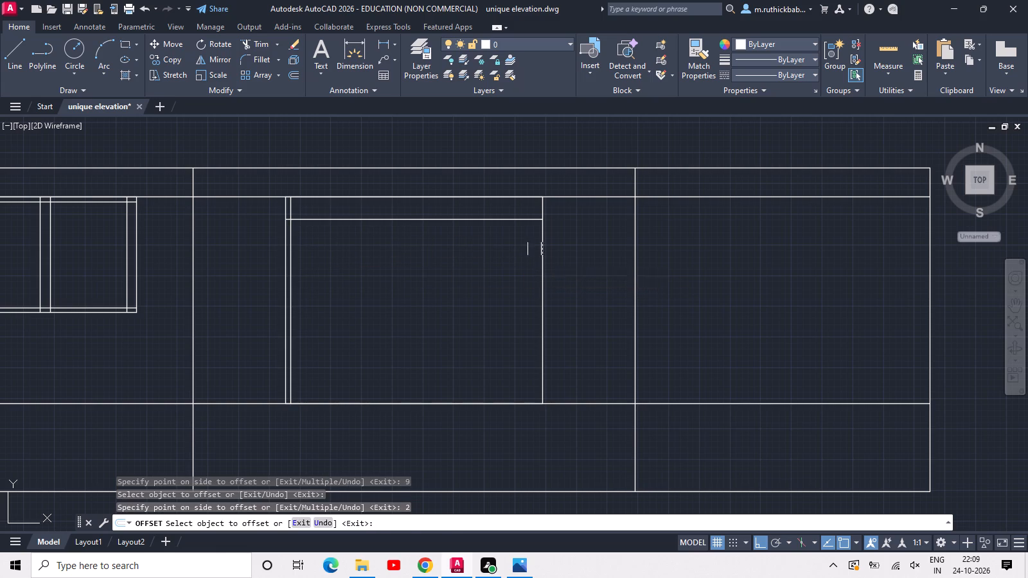
pyautogui.write('2')
pyautogui.press('space')
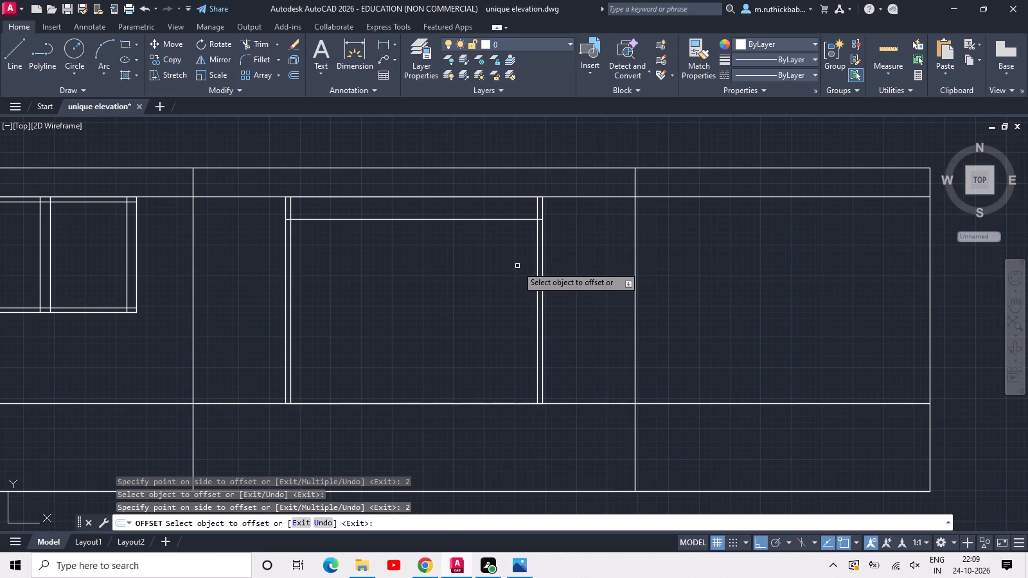
pyautogui.press('Escape')
pyautogui.press('Escape')
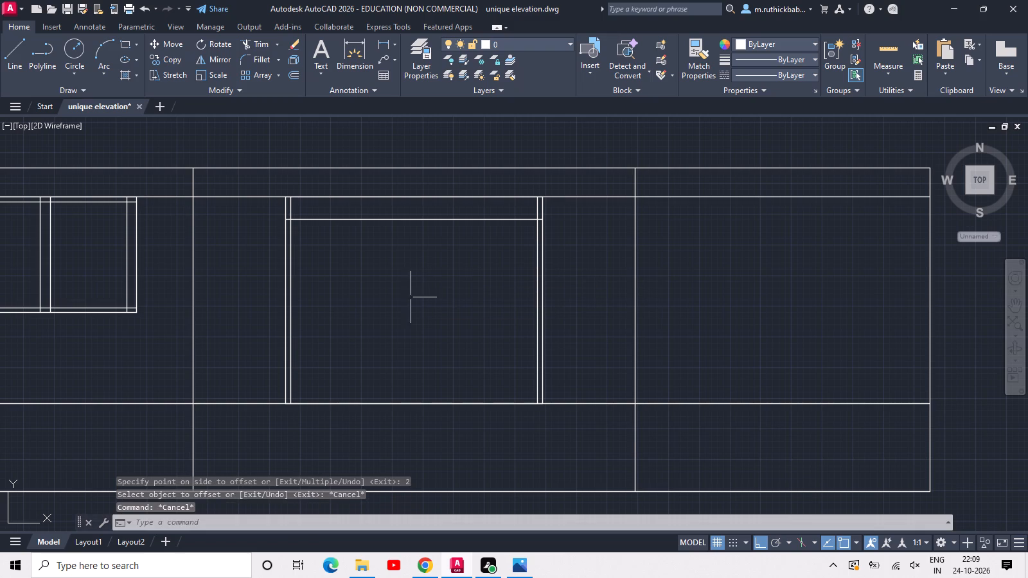
pyautogui.press('Escape')
# Copy the third bay's first jamb line pair as a horizontal array of 4 items spaced about 2'-1" across the opening.
pyautogui.moveTo(319, 306); pyautogui.dragTo(294, 307)
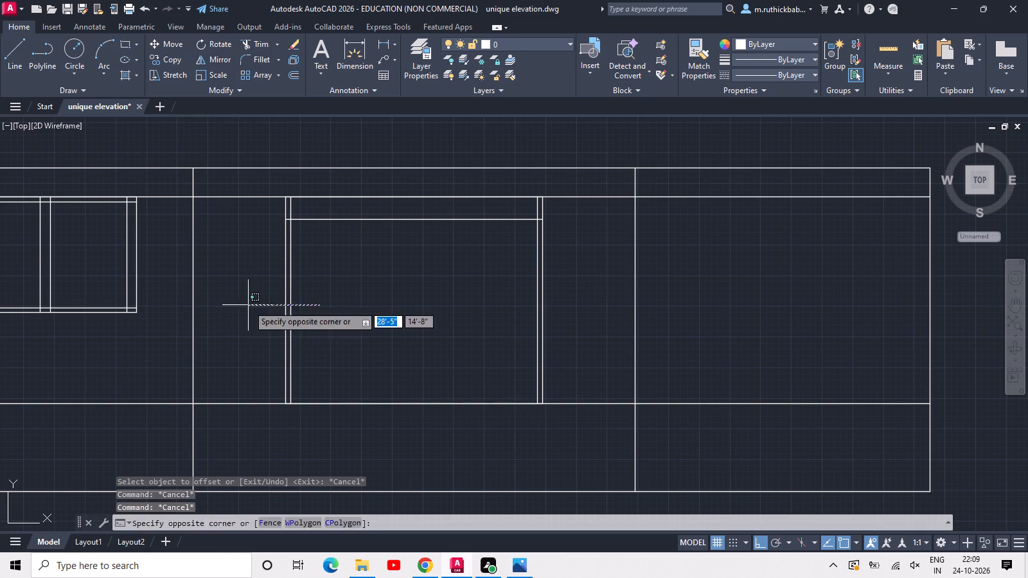
pyautogui.click(248, 304)
pyautogui.write('co')
pyautogui.press('space')
pyautogui.scroll(3, 309, 417)
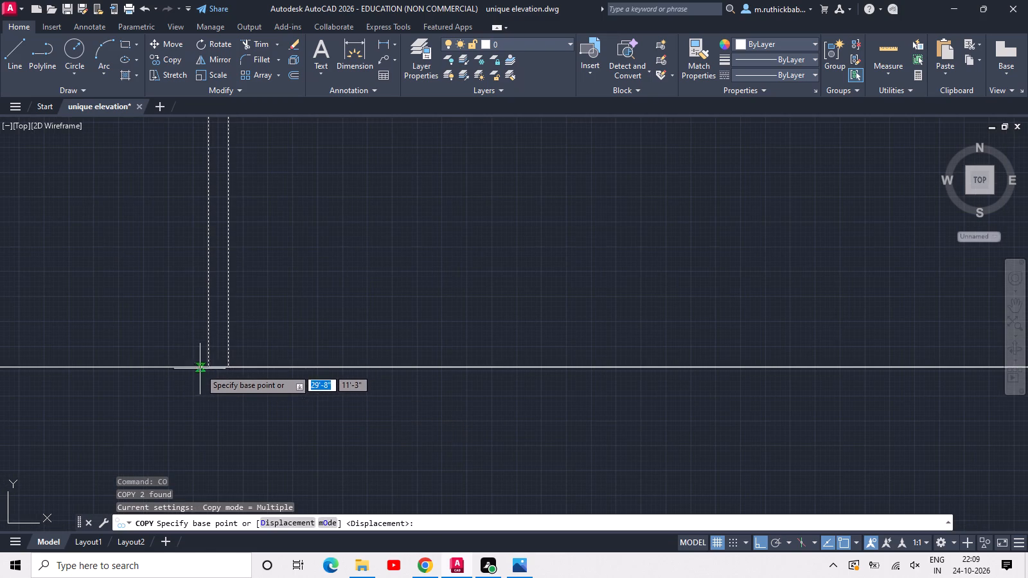
pyautogui.click(204, 367)
pyautogui.scroll(-5, 385, 362)
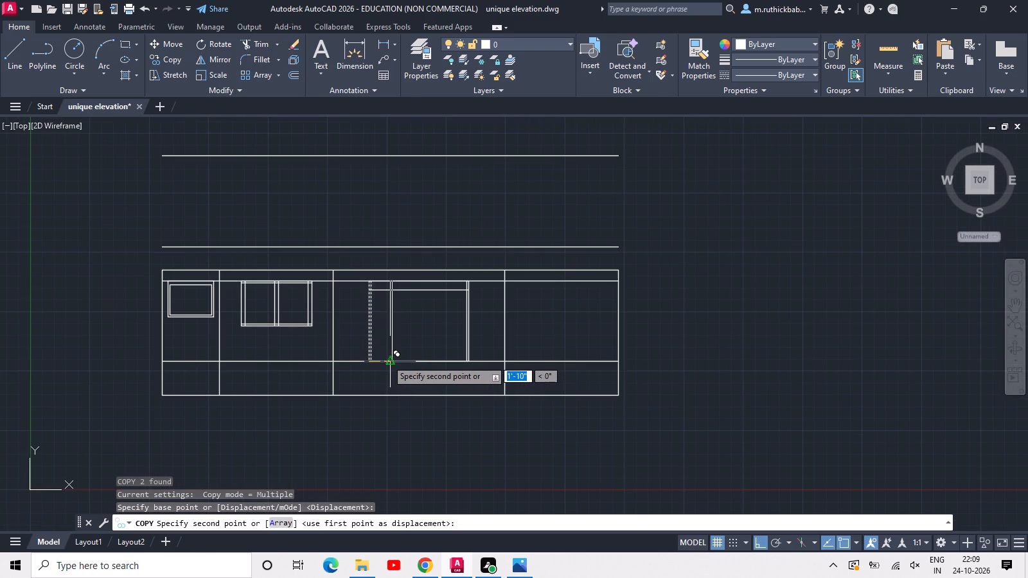
pyautogui.press('a')
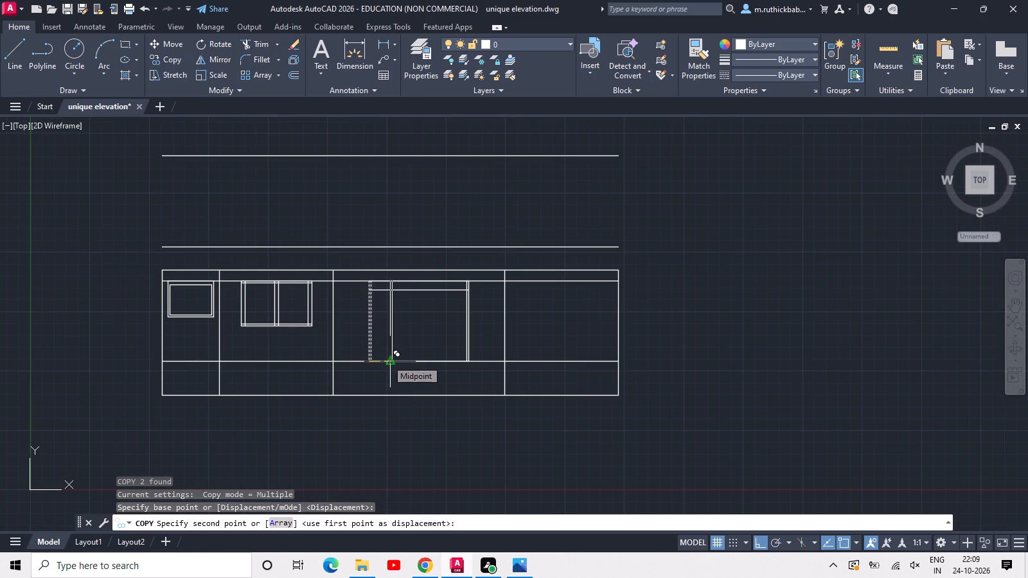
pyautogui.write('rr')
pyautogui.press('space')
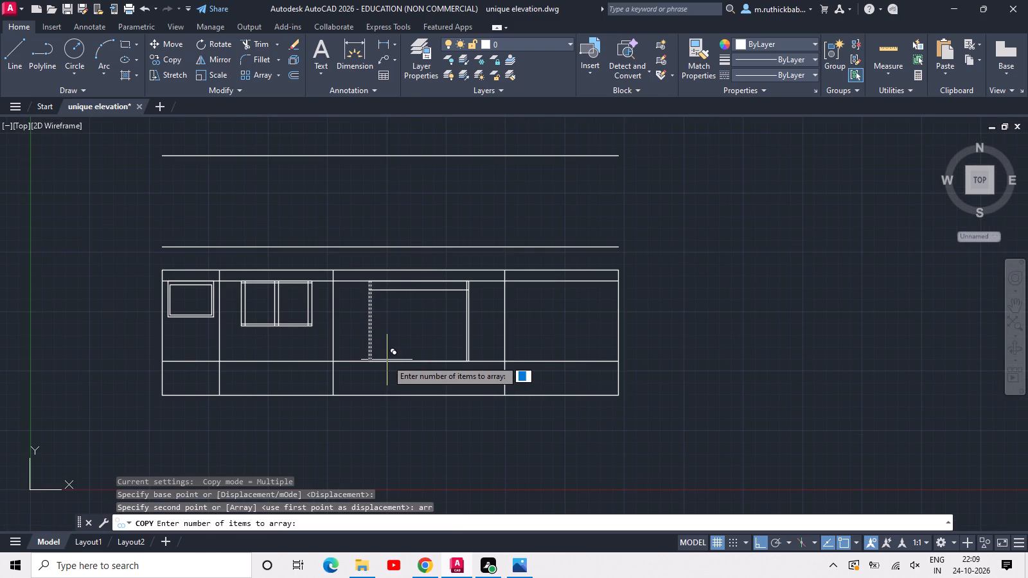
pyautogui.write('4')
pyautogui.press('space')
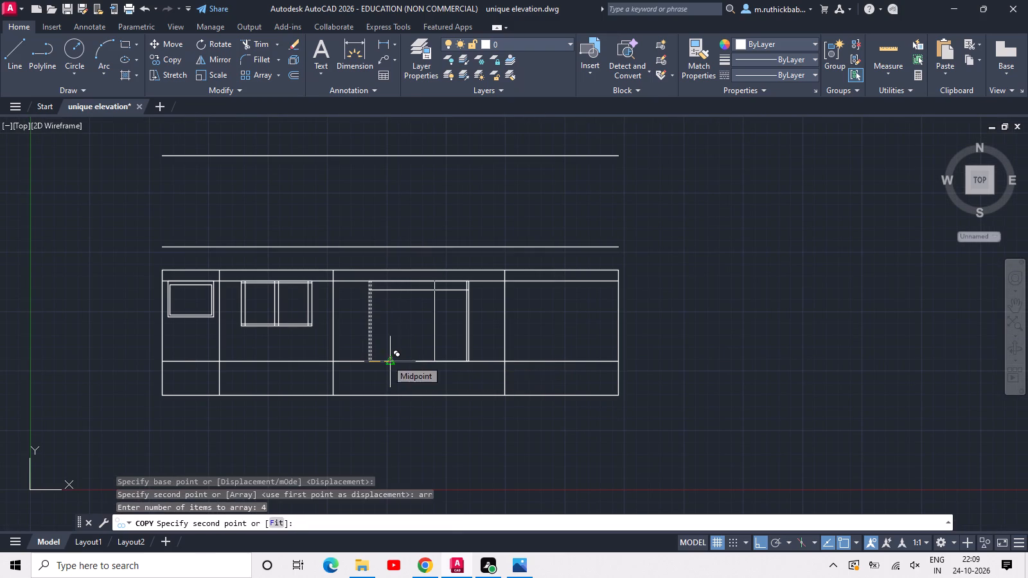
pyautogui.scroll(1, 398, 361)
pyautogui.moveTo(398, 361); pyautogui.dragTo(362, 370, button='middle')
pyautogui.scroll(1, 353, 370)
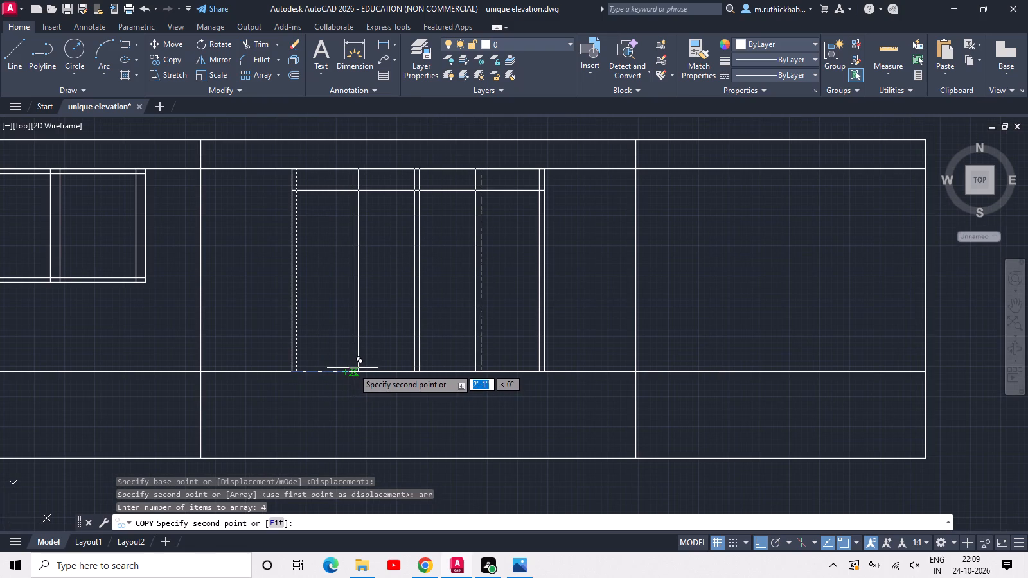
pyautogui.click(353, 368)
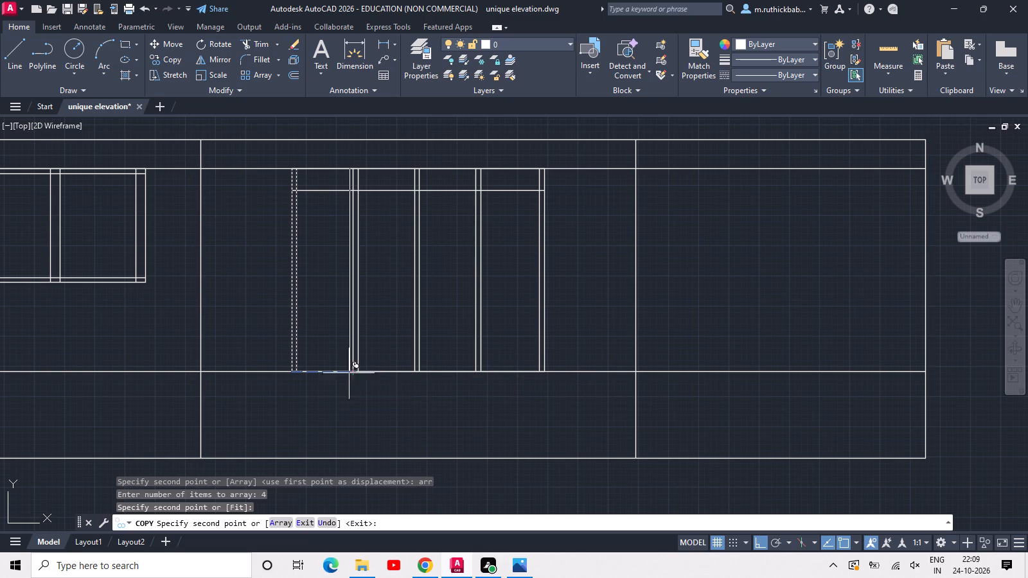
pyautogui.press('Escape')
# Trim the three intermediate mullion pairs above the header line in the third bay's opening.
pyautogui.scroll(3, 394, 195)
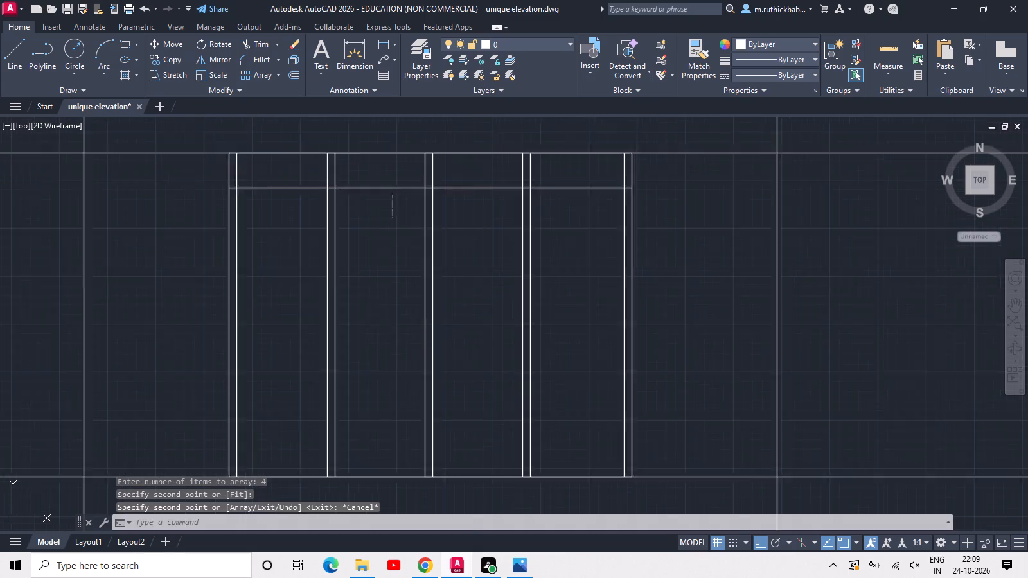
pyautogui.moveTo(392, 192); pyautogui.dragTo(388, 277, button='middle')
pyautogui.scroll(-3, 388, 280)
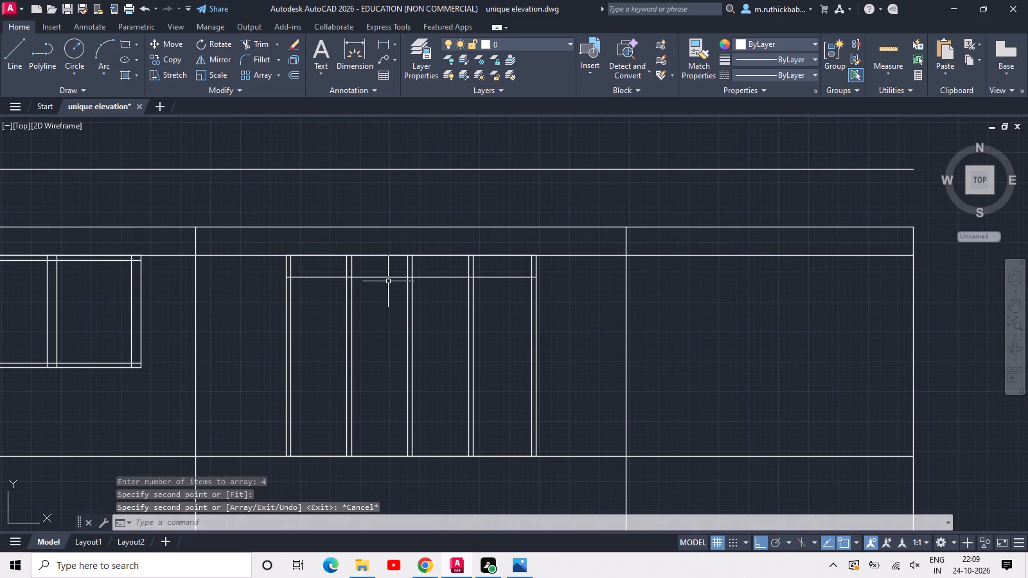
pyautogui.write('tr')
pyautogui.press('space')
pyautogui.press('space')
pyautogui.scroll(3, 323, 267)
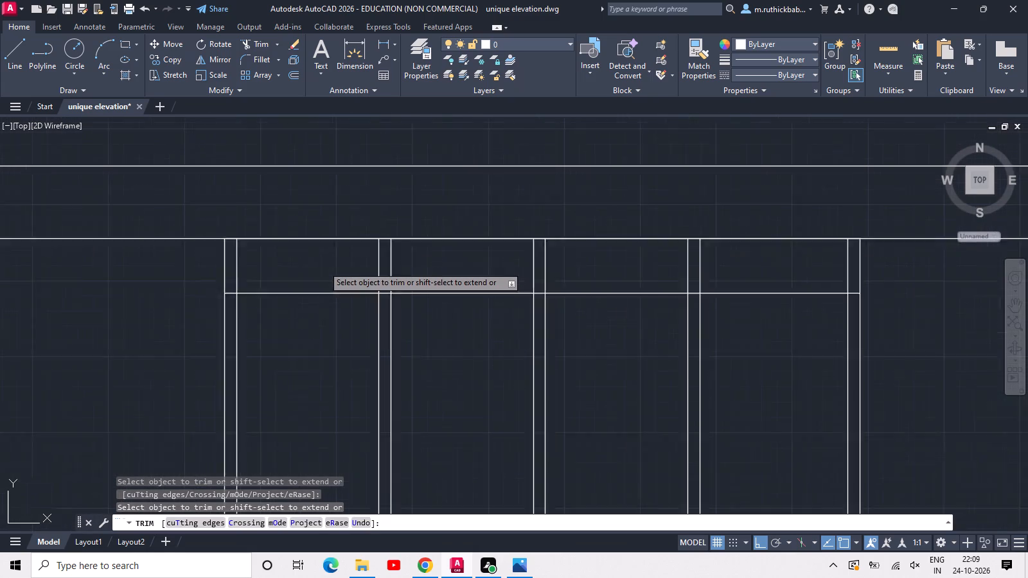
pyautogui.click(323, 266)
pyautogui.click(928, 260)
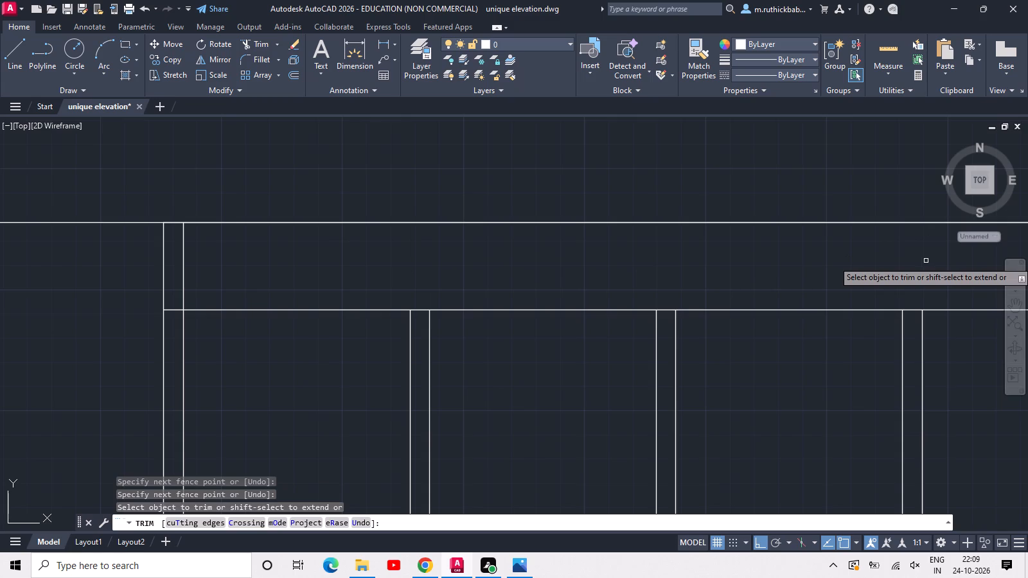
# Trim the header line's two ends where they cross the jambs of the third bay's opening.
pyautogui.scroll(-2, 917, 264)
pyautogui.moveTo(868, 268); pyautogui.dragTo(614, 285, button='middle')
pyautogui.scroll(3, 738, 307)
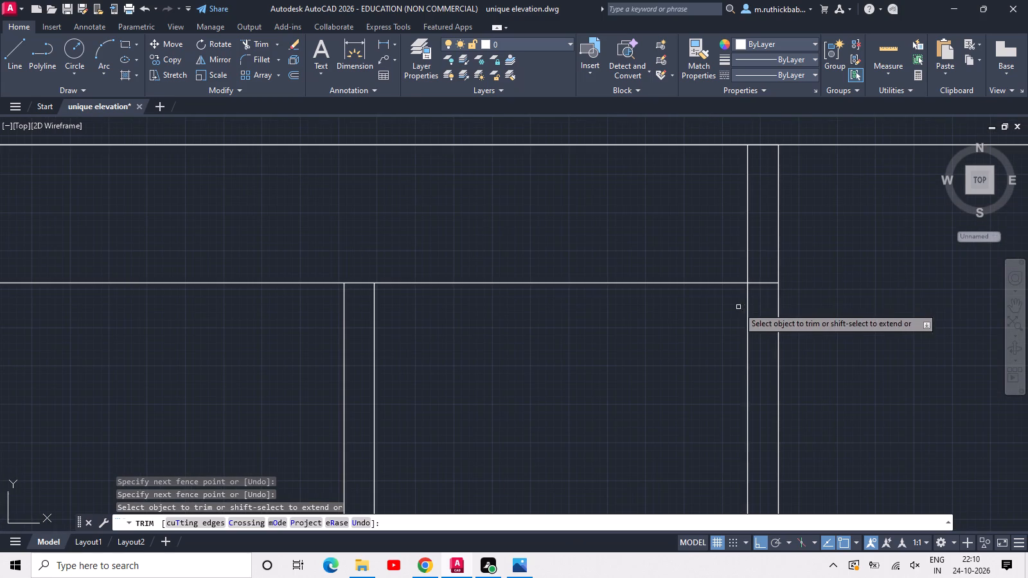
pyautogui.click(767, 292)
pyautogui.click(763, 272)
pyautogui.scroll(-2, 712, 281)
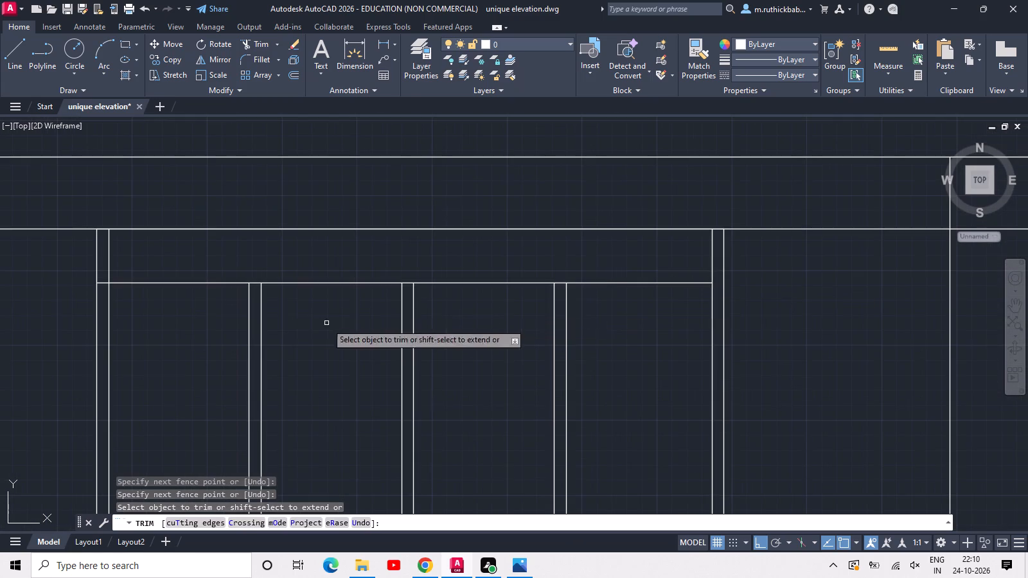
pyautogui.scroll(2, 96, 288)
pyautogui.click(121, 282)
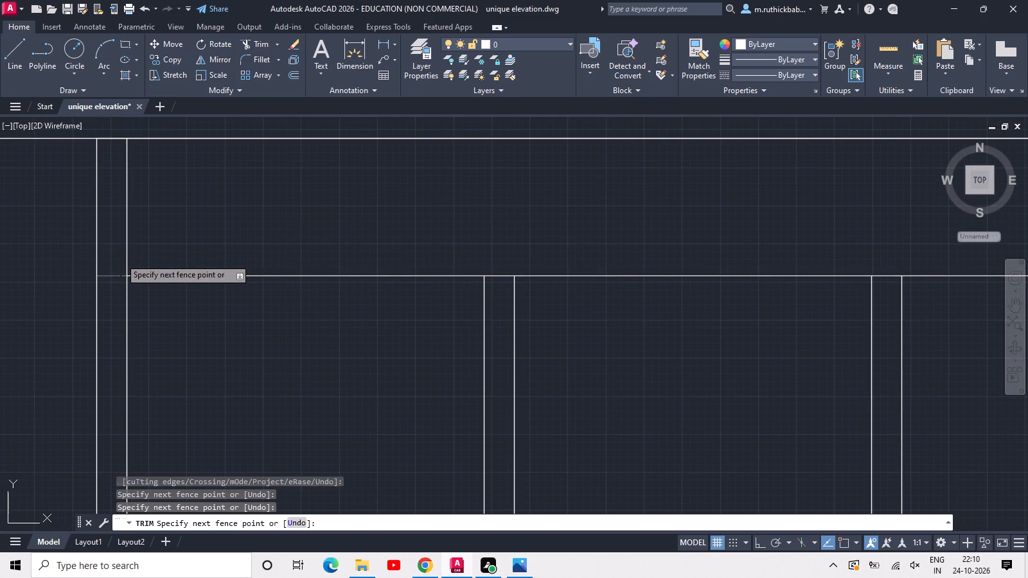
pyautogui.click(120, 258)
pyautogui.scroll(-3, 120, 258)
# Trim the overlapping frame lines at the upper-left corner of the second bay's window.
pyautogui.moveTo(60, 299); pyautogui.dragTo(698, 271, button='middle')
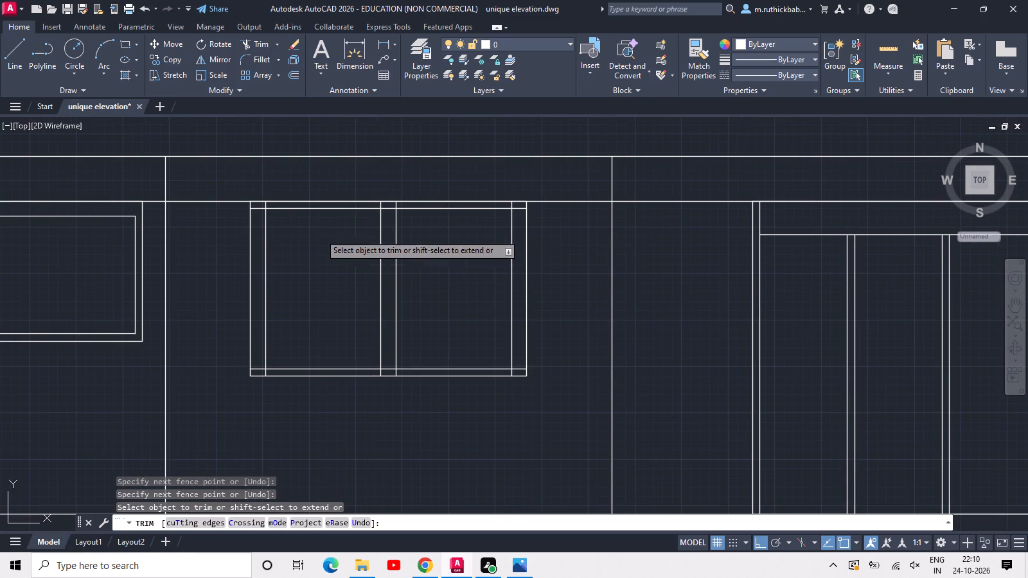
pyautogui.scroll(2, 285, 214)
pyautogui.scroll(2, 201, 206)
pyautogui.click(217, 191)
pyautogui.click(299, 174)
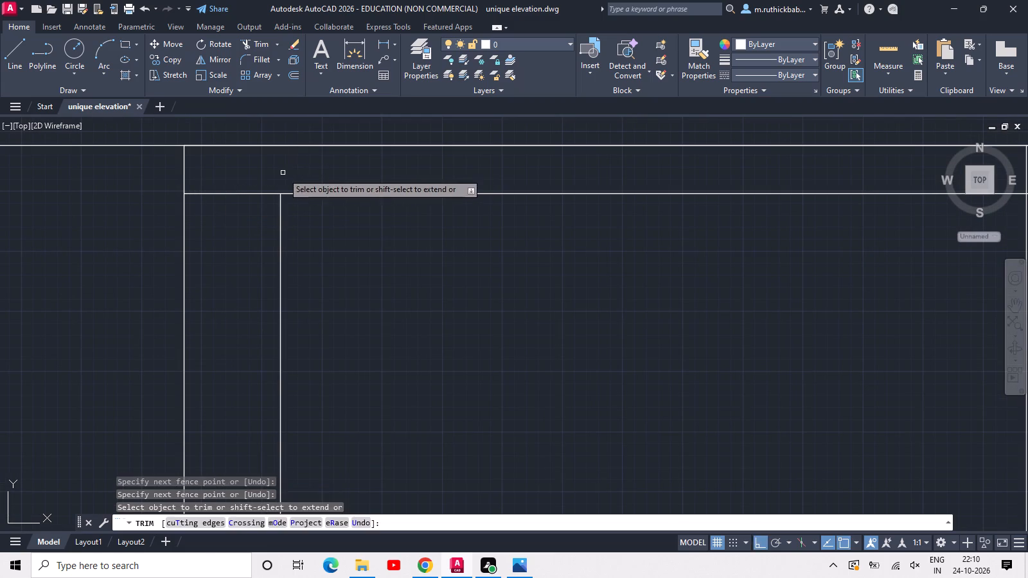
pyautogui.click(279, 173)
pyautogui.click(217, 224)
# Trim the overlapping frame lines along the bottom of the second bay's window, at both lower corners and the centre mullion.
pyautogui.scroll(-3, 216, 227)
pyautogui.scroll(-1, 206, 311)
pyautogui.moveTo(209, 333); pyautogui.dragTo(285, 138, button='middle')
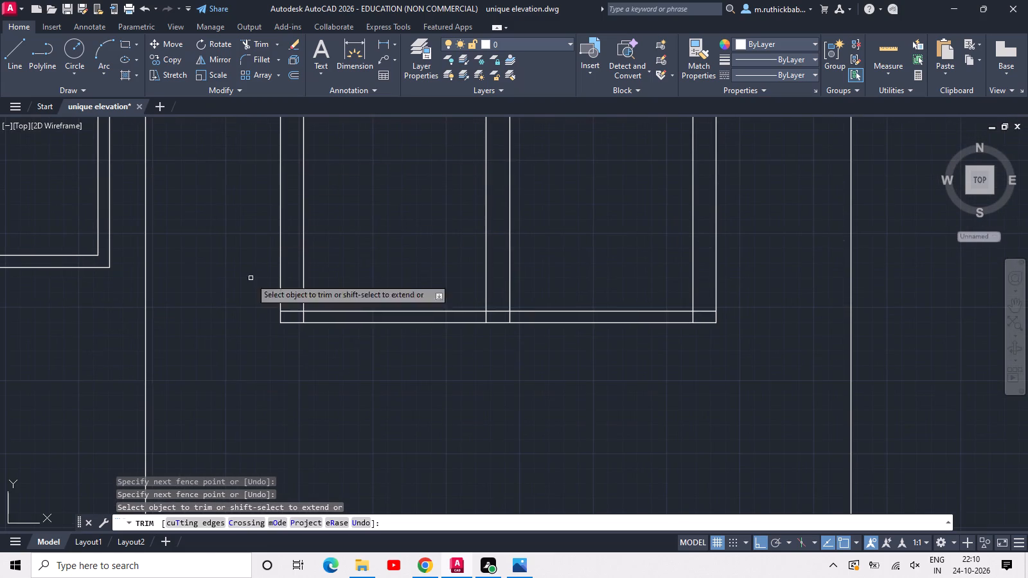
pyautogui.scroll(3, 299, 304)
pyautogui.moveTo(326, 353); pyautogui.dragTo(319, 351)
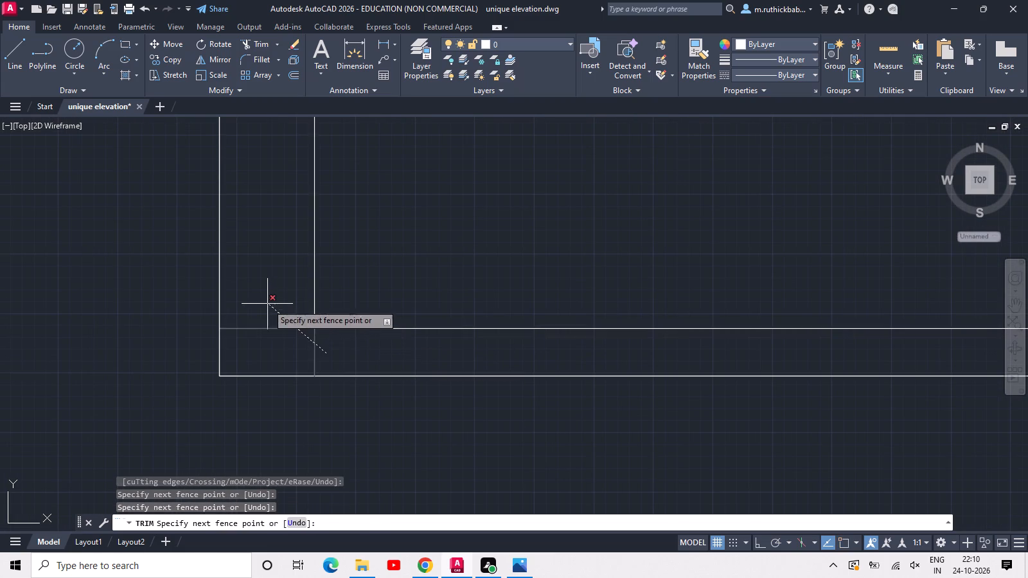
pyautogui.click(267, 304)
pyautogui.scroll(-3, 296, 301)
pyautogui.click(508, 320)
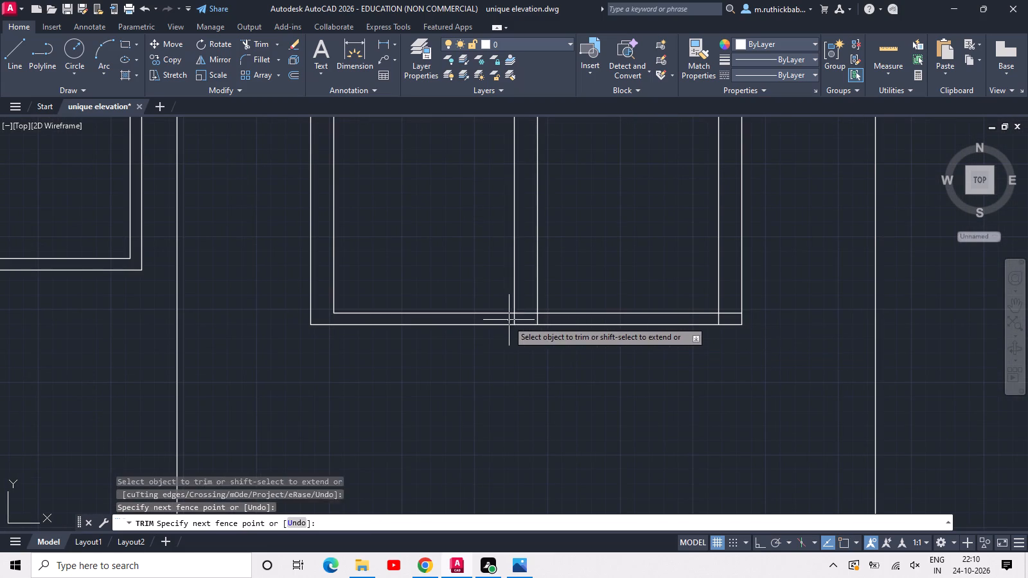
pyautogui.click(525, 305)
pyautogui.click(524, 304)
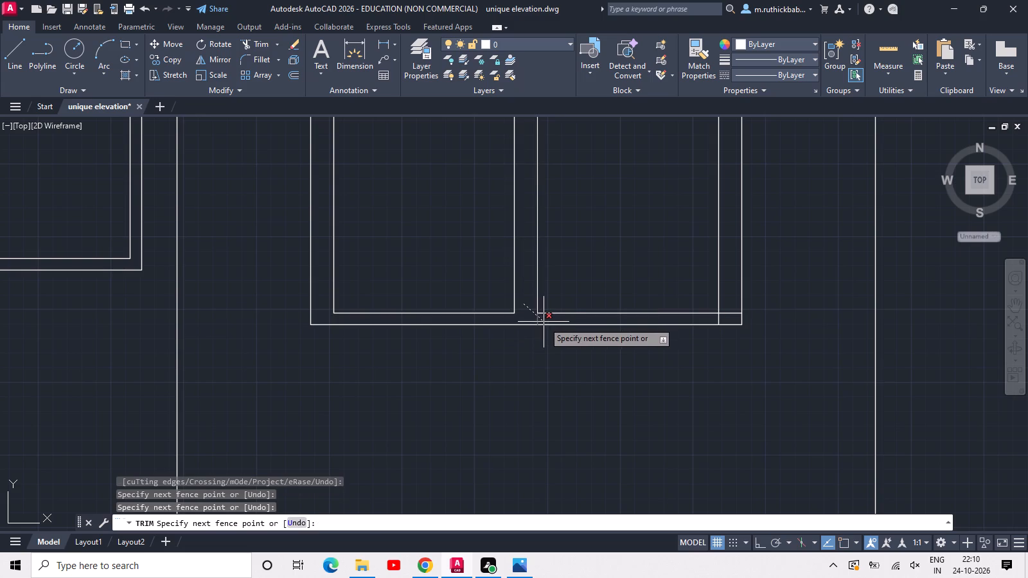
pyautogui.click(544, 322)
pyautogui.click(707, 322)
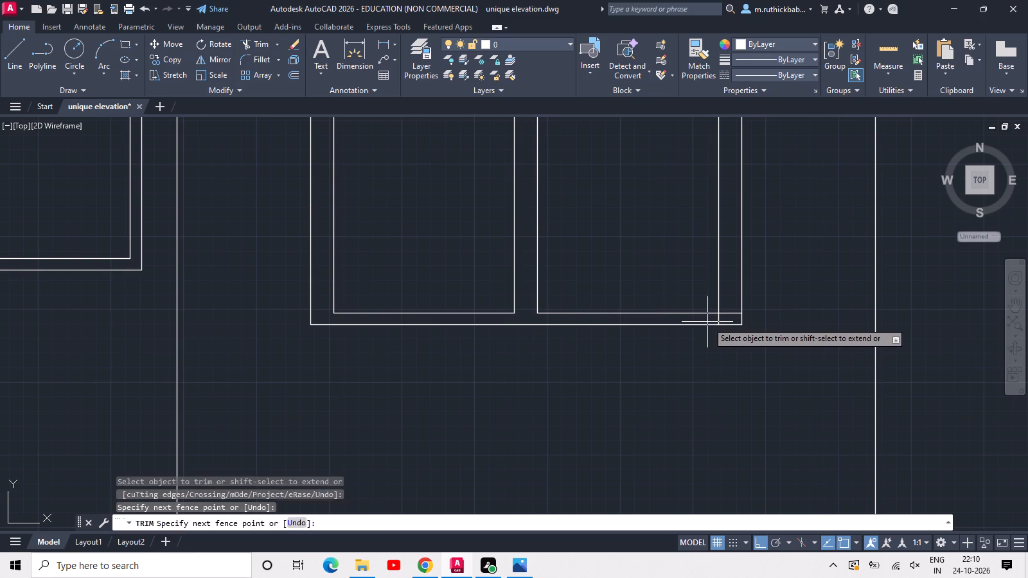
pyautogui.click(736, 308)
# Trim the overlapping frame lines where the centre mullion meets the top of the second bay's window.
pyautogui.scroll(-2, 736, 308)
pyautogui.moveTo(711, 267); pyautogui.dragTo(635, 407, button='middle')
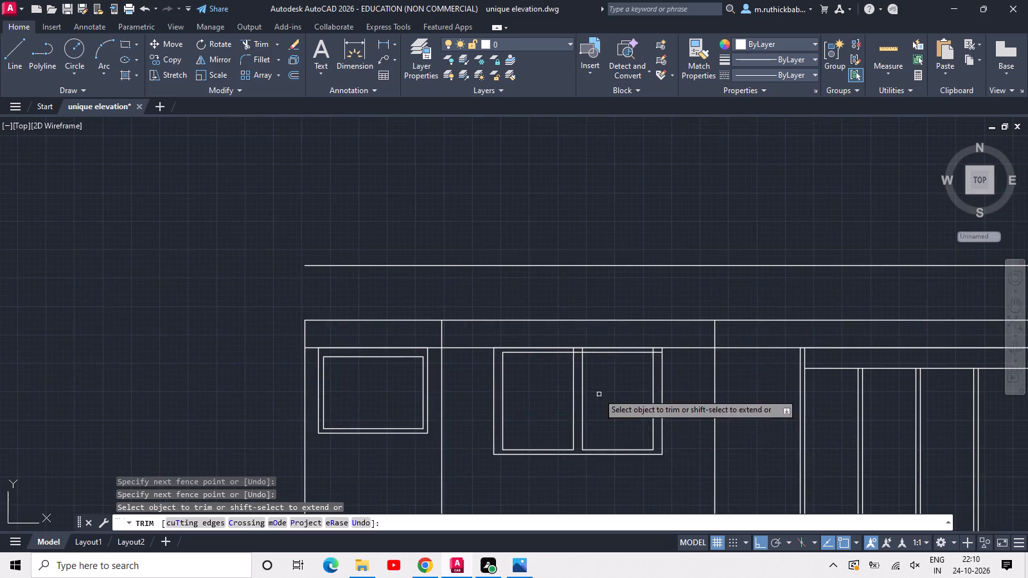
pyautogui.scroll(2, 591, 374)
pyautogui.scroll(2, 536, 331)
pyautogui.click(598, 315)
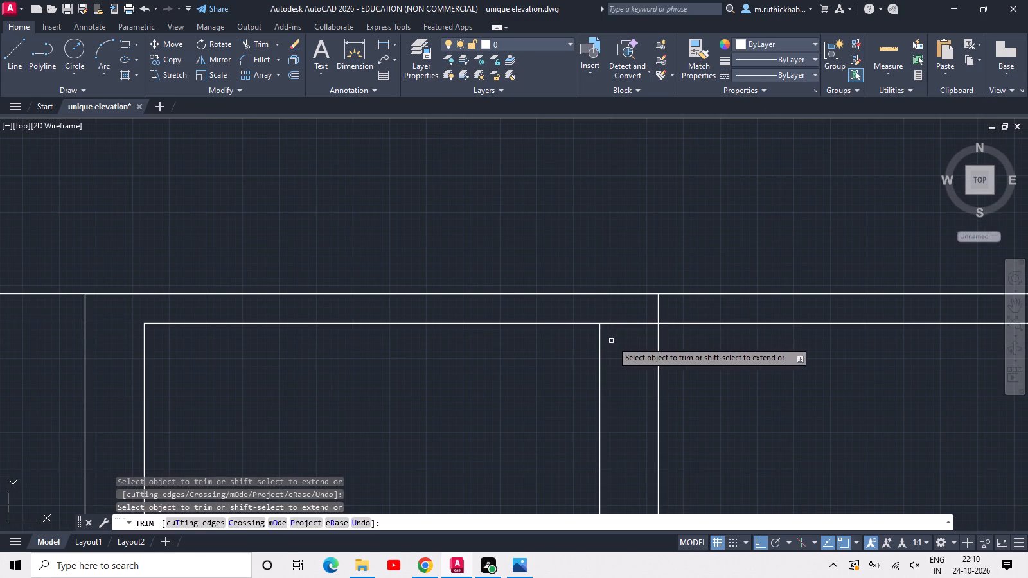
pyautogui.click(621, 339)
pyautogui.click(681, 308)
# Trim the overlapping frame lines at the upper-right corner of the second bay's window and end the Trim command.
pyautogui.scroll(-2, 681, 308)
pyautogui.moveTo(758, 328); pyautogui.dragTo(736, 328, button='middle')
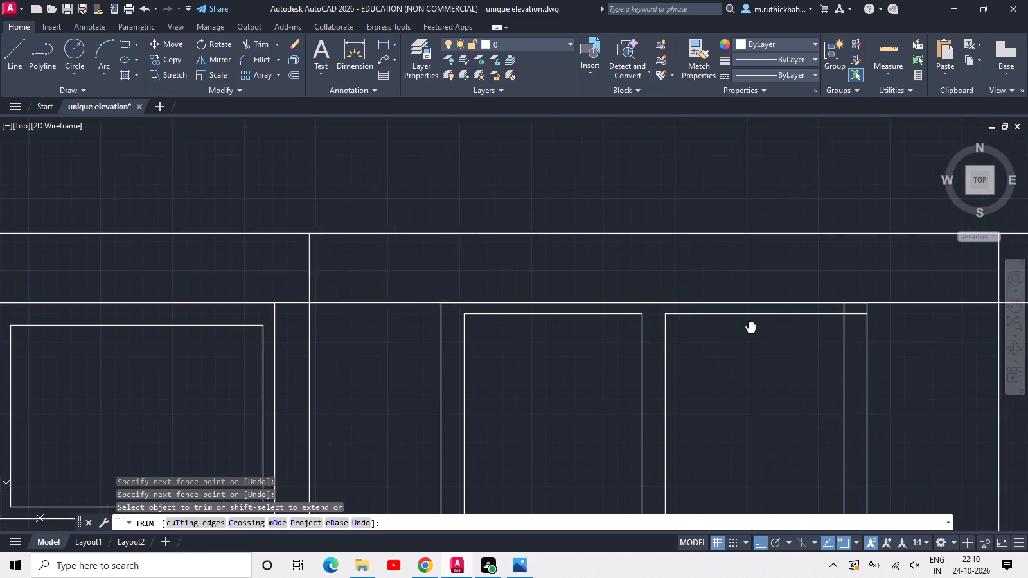
pyautogui.moveTo(736, 328); pyautogui.dragTo(668, 328, button='middle')
pyautogui.scroll(4, 784, 321)
pyautogui.click(767, 317)
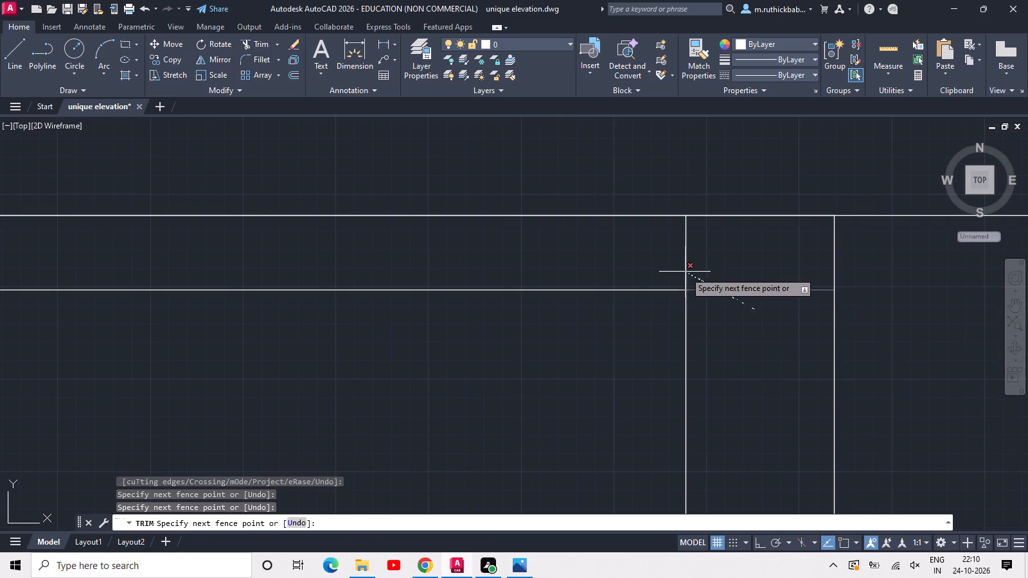
pyautogui.click(682, 268)
pyautogui.scroll(-5, 682, 268)
pyautogui.scroll(-2, 822, 342)
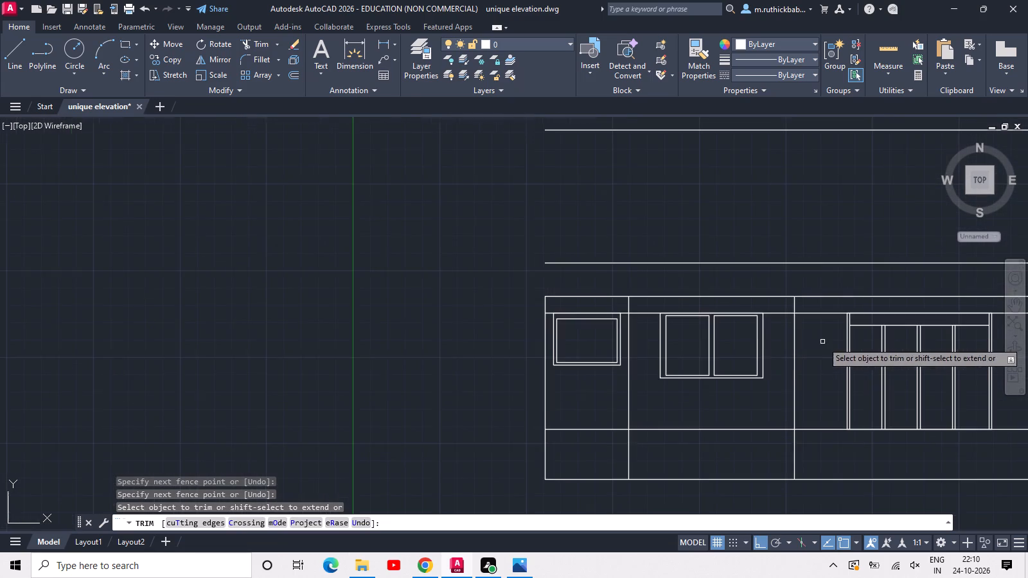
pyautogui.moveTo(844, 347); pyautogui.dragTo(522, 328, button='middle')
pyautogui.press('Escape')
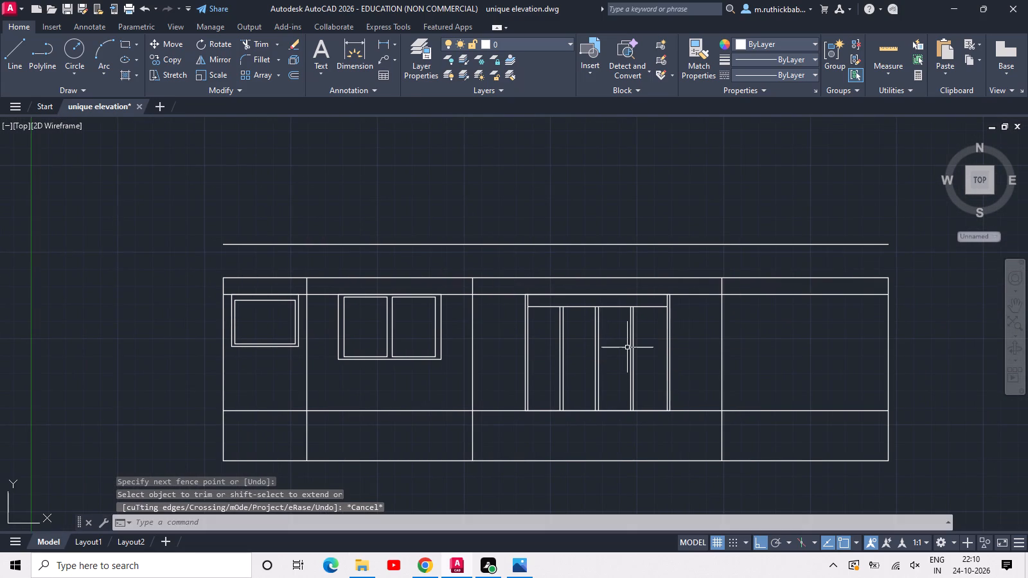
# Save the drawing.
pyautogui.hotkey('ctrl', 's')
pyautogui.hotkey('ctrl', 's')
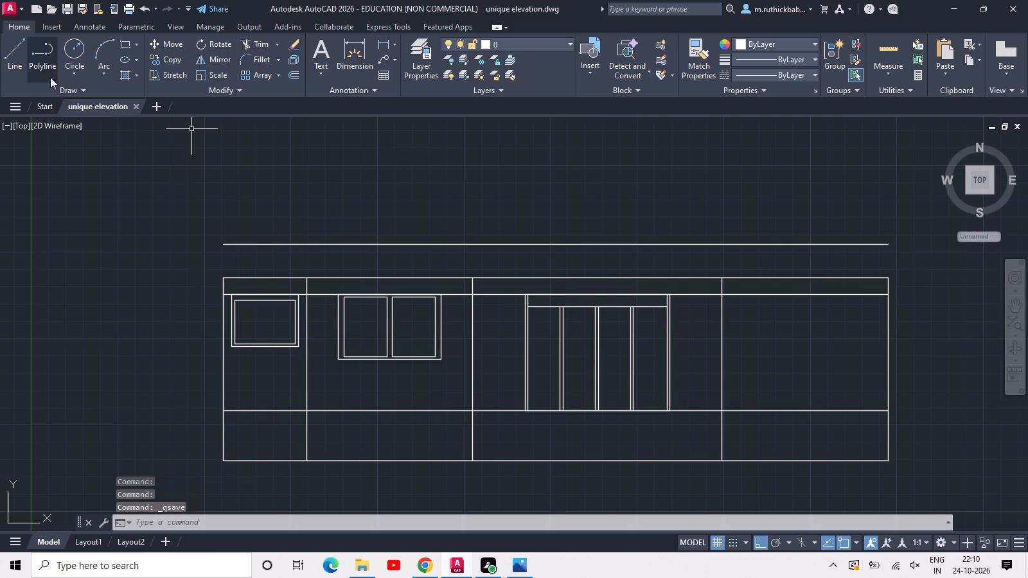
# Hatch the first bay's window pane and the second bay's two window panes with the ANSI35 pattern at scale 100.
pyautogui.click(124, 75)
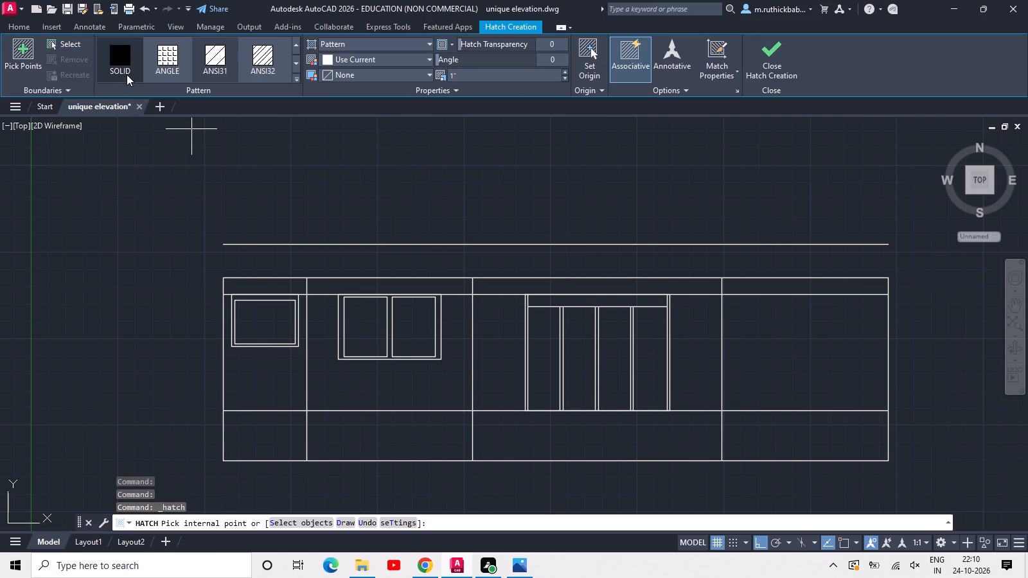
pyautogui.click(297, 48)
pyautogui.click(297, 48)
pyautogui.click(294, 61)
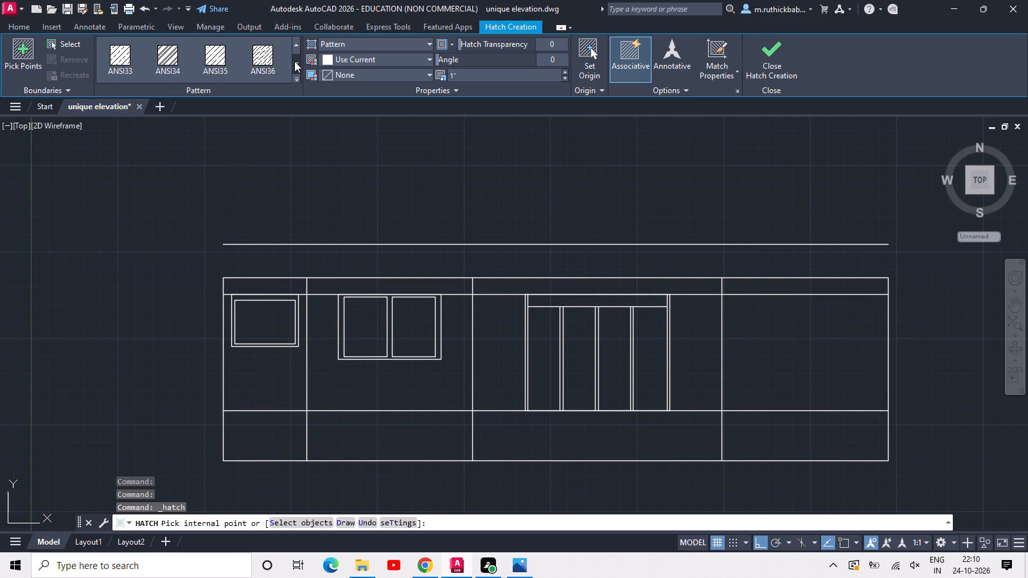
pyautogui.click(294, 61)
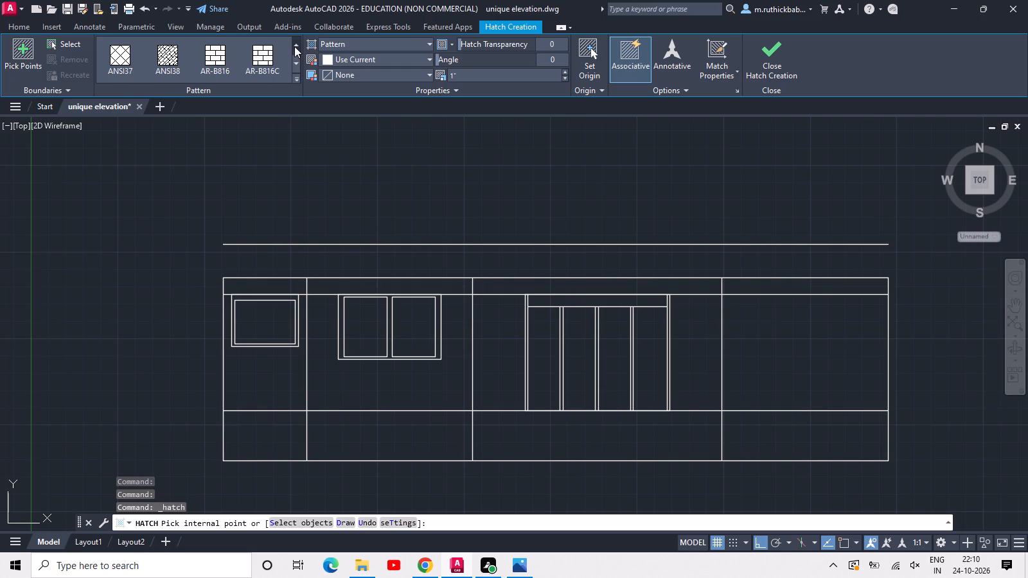
pyautogui.click(294, 44)
pyautogui.click(213, 53)
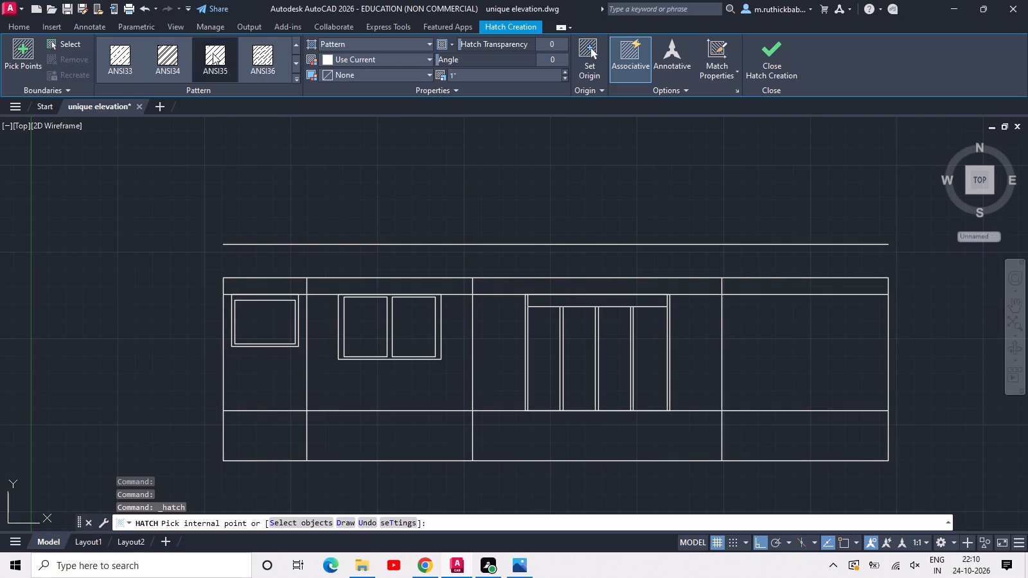
pyautogui.scroll(1, 255, 329)
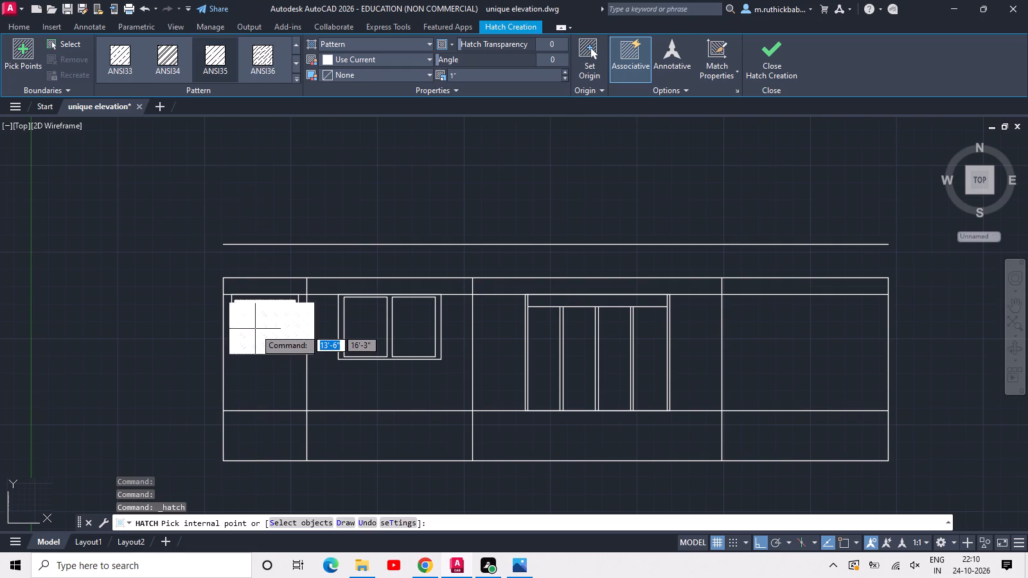
pyautogui.moveTo(468, 78); pyautogui.dragTo(407, 74)
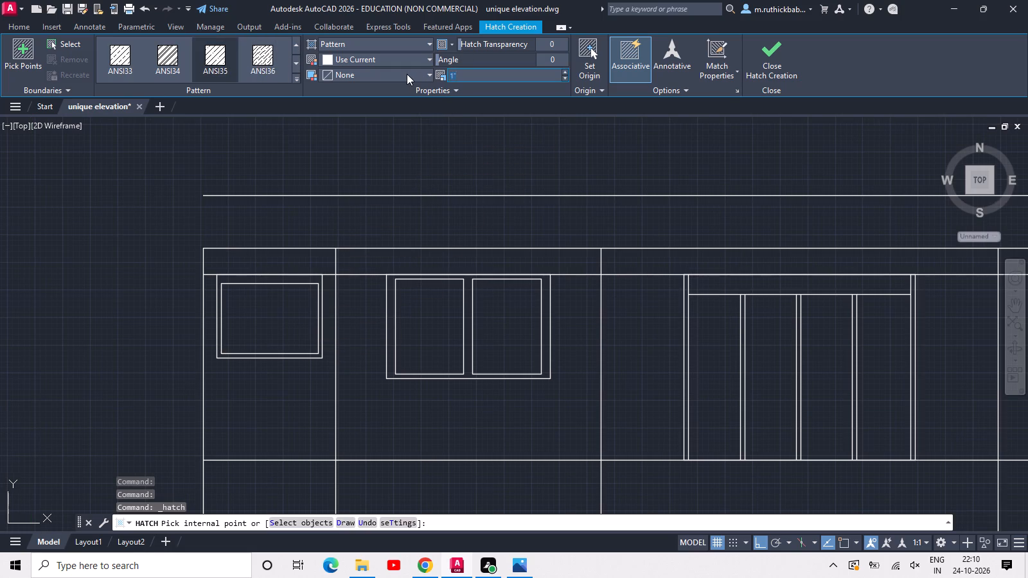
pyautogui.moveTo(407, 74); pyautogui.dragTo(404, 74)
pyautogui.write('100')
pyautogui.press('space')
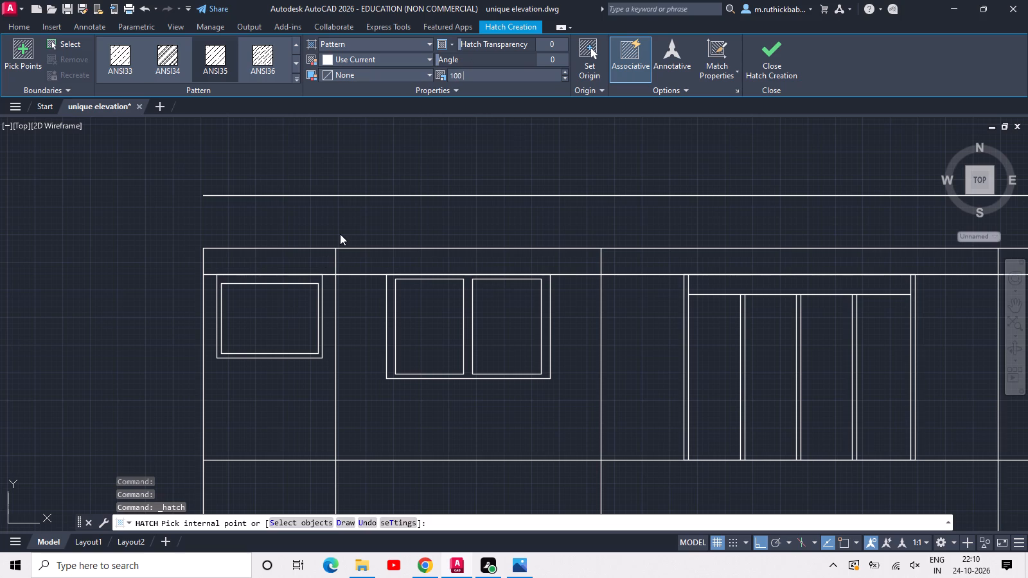
pyautogui.press('Return')
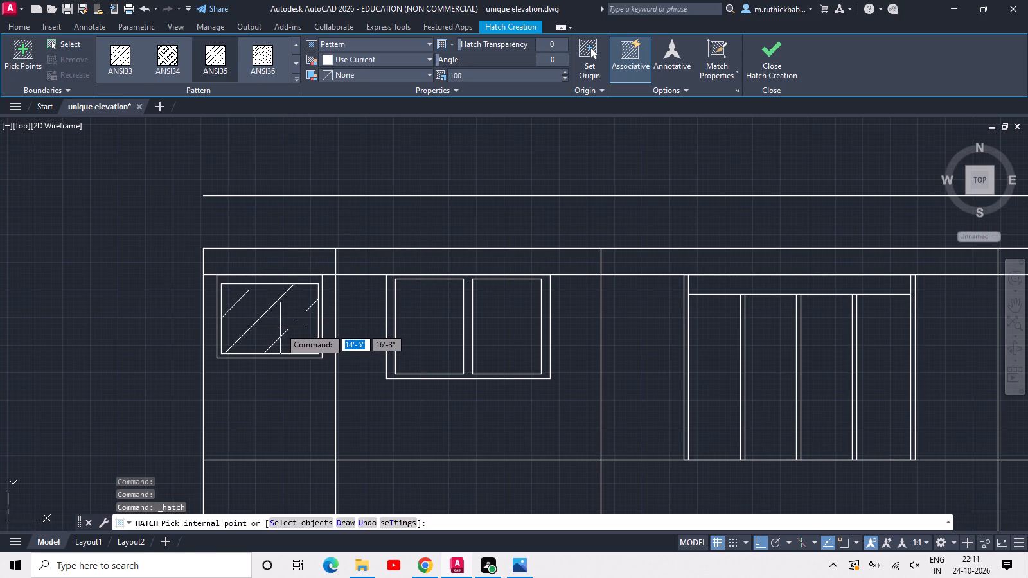
pyautogui.click(280, 328)
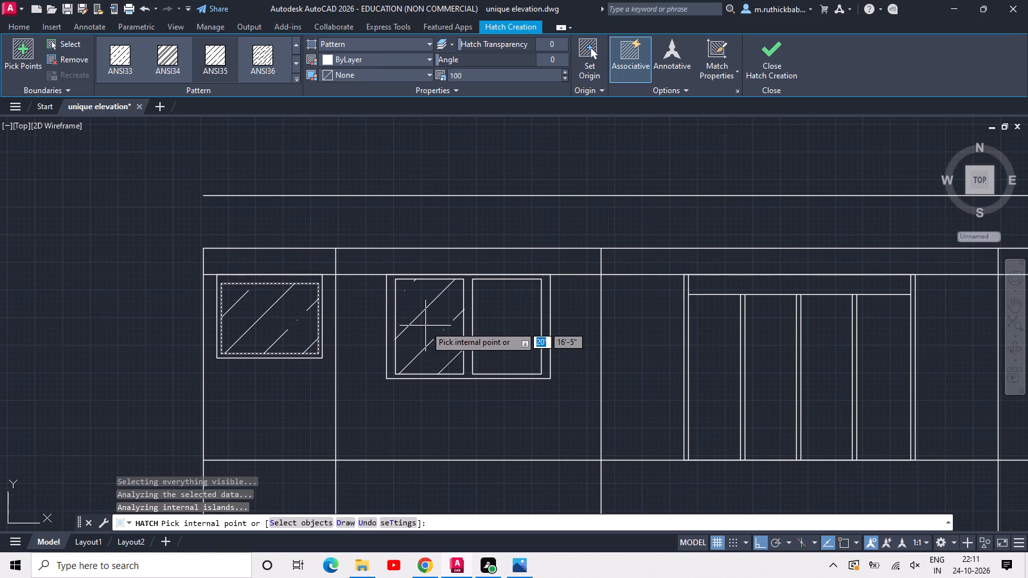
pyautogui.click(425, 326)
pyautogui.click(513, 326)
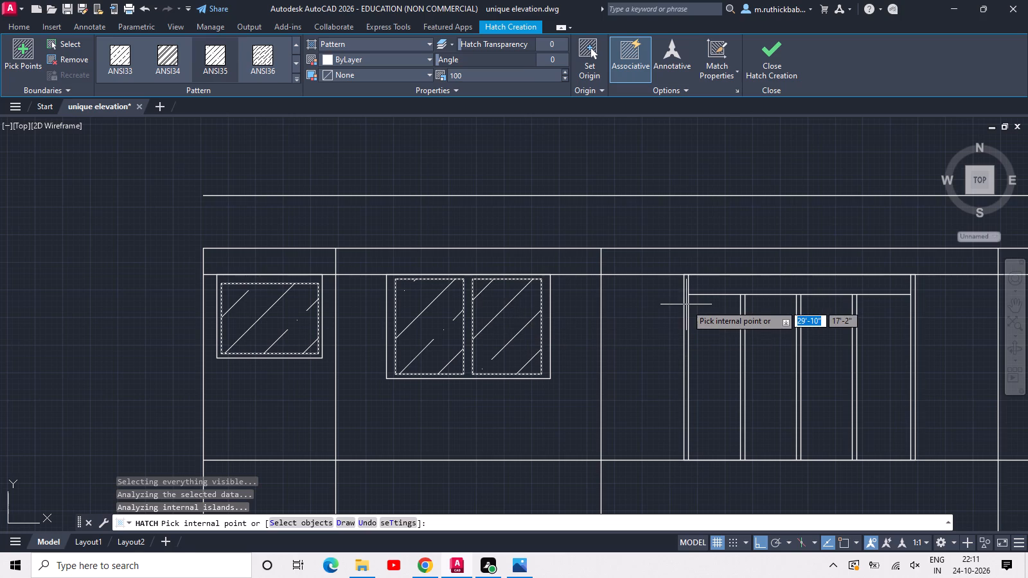
pyautogui.scroll(-1, 686, 304)
pyautogui.press('Escape')
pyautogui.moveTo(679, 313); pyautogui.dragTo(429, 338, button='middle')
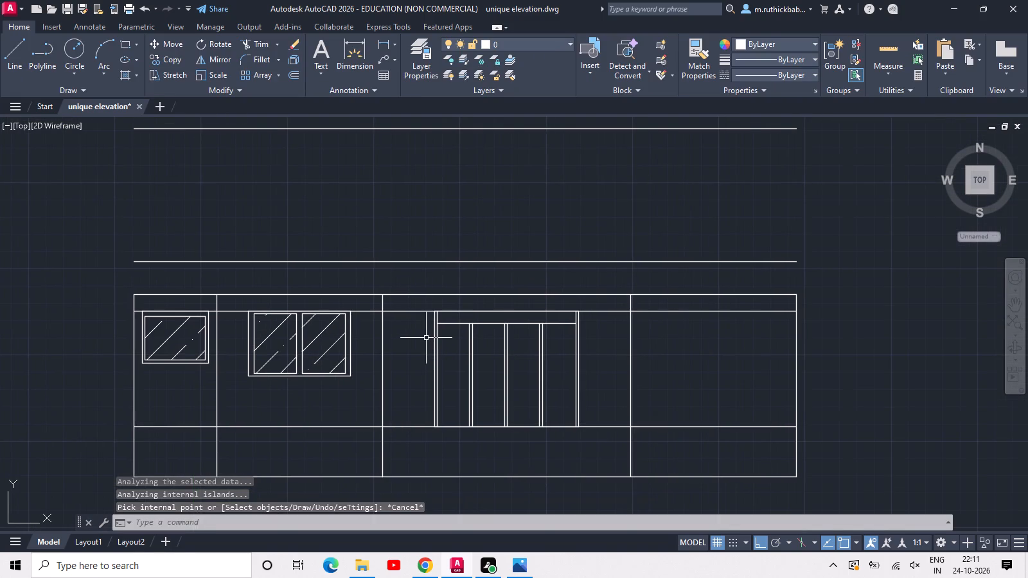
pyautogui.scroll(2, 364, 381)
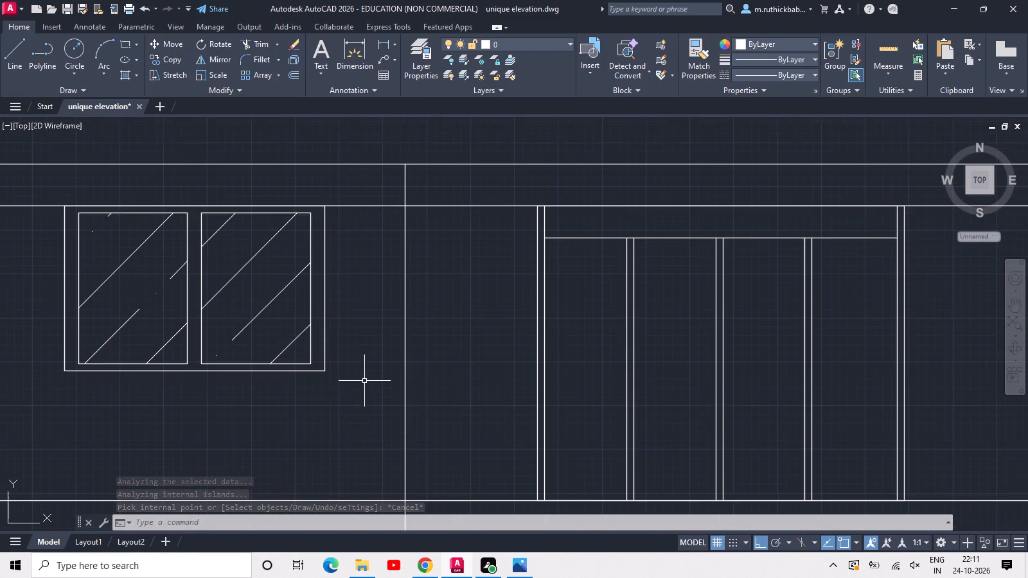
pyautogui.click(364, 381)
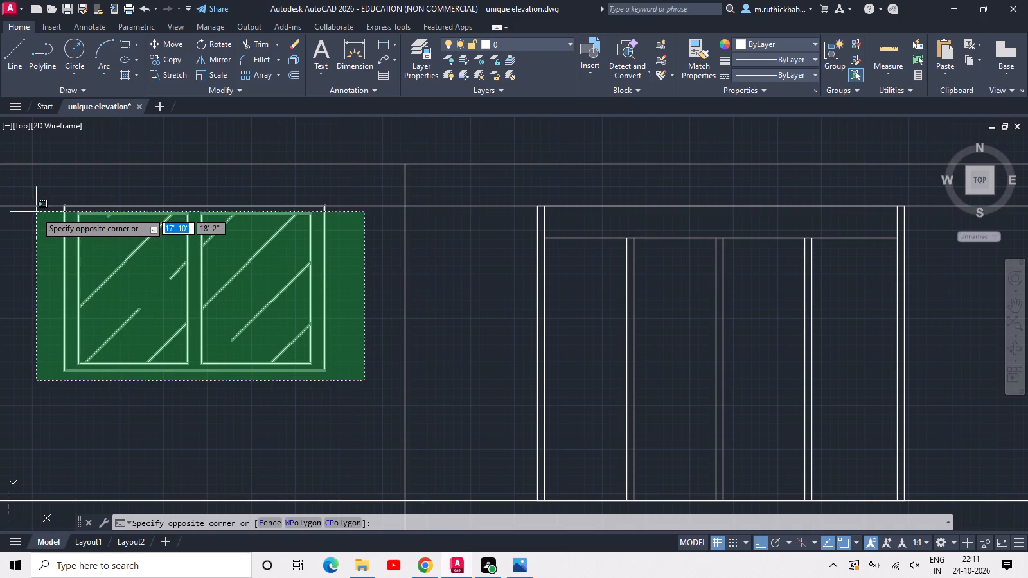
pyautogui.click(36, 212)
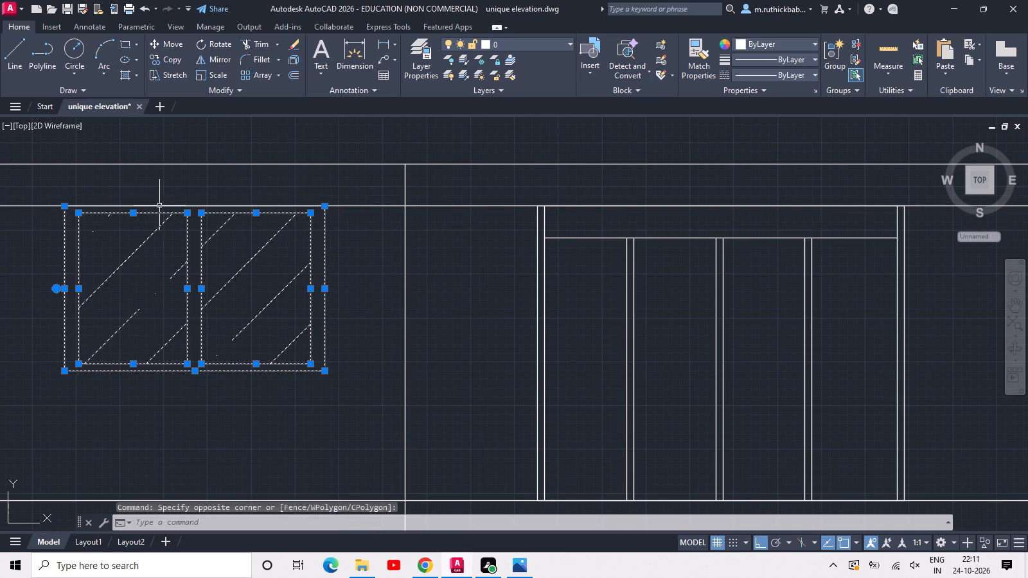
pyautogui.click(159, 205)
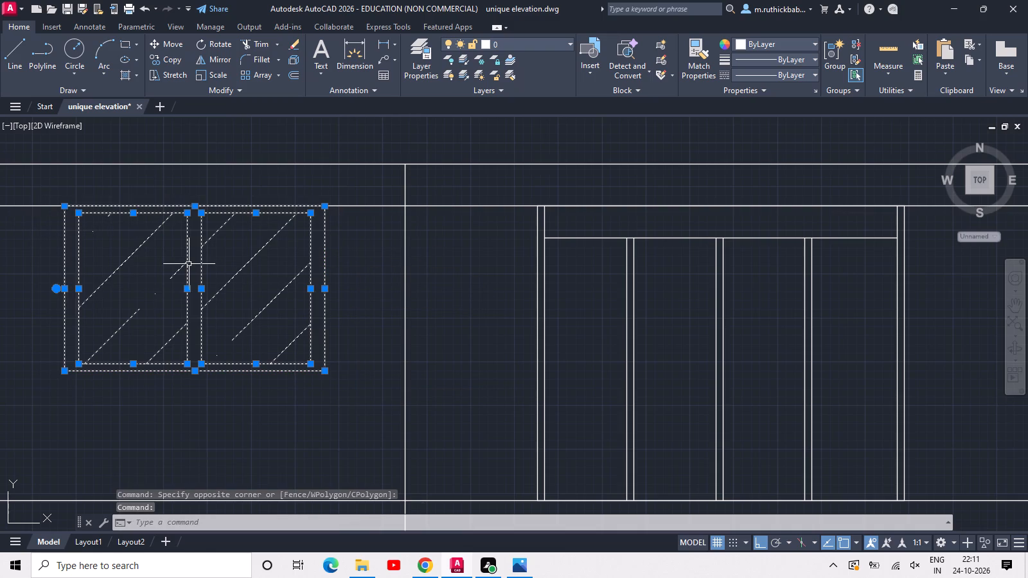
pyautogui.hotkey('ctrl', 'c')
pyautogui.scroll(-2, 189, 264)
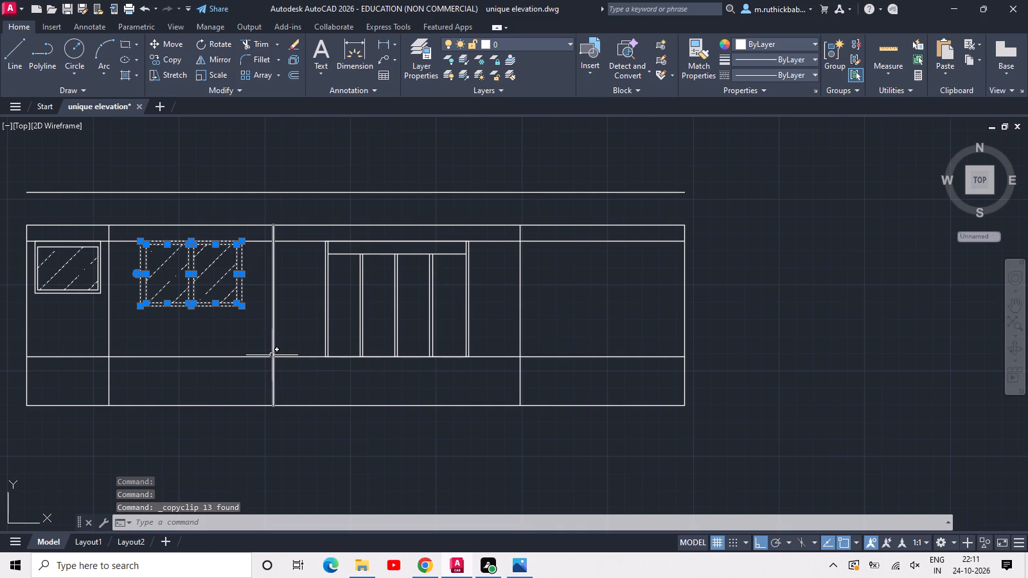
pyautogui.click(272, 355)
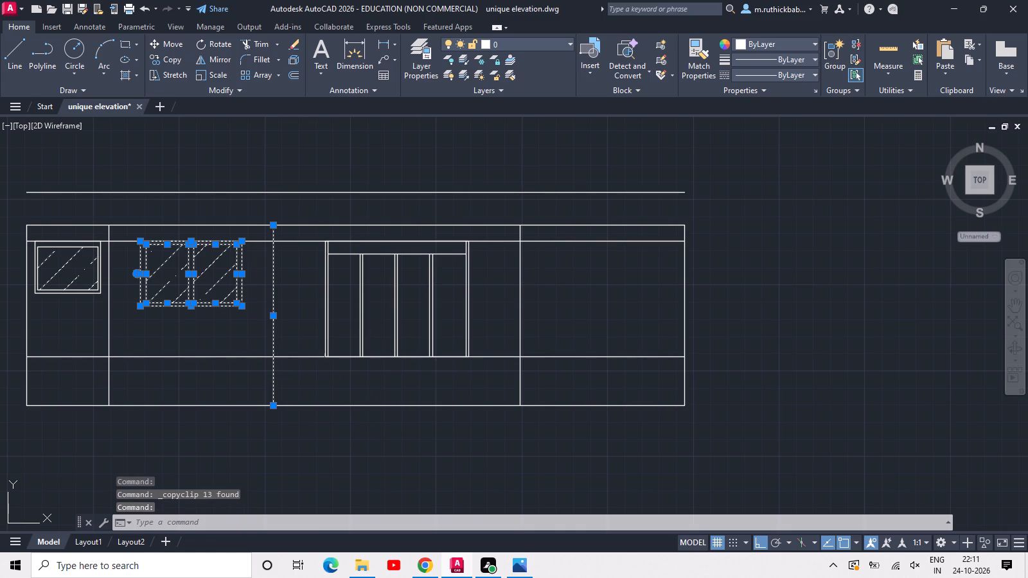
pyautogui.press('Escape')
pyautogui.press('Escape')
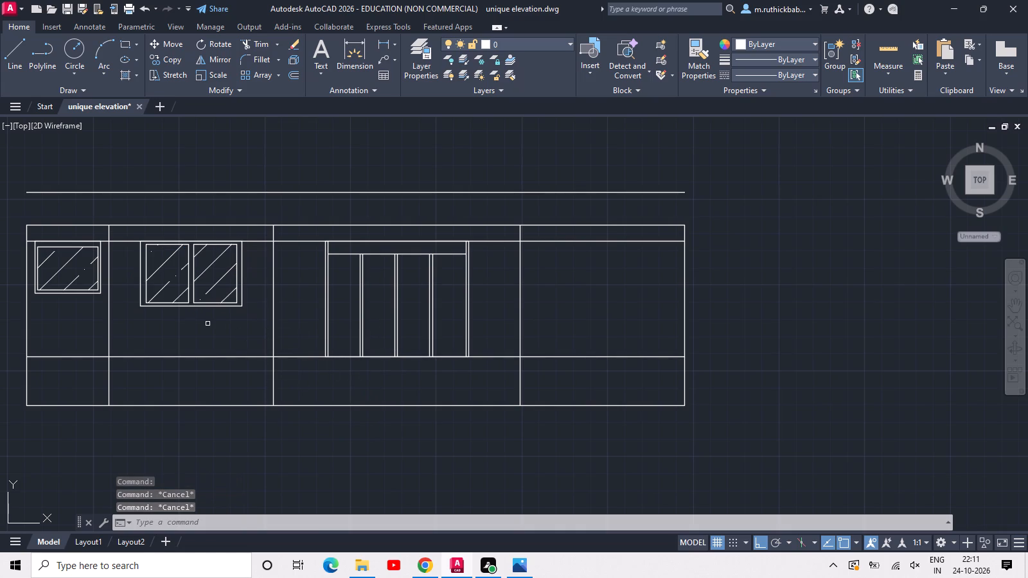
# Copy the second bay's two-pane window into the fourth bay, from the second bay's left wall line to the fourth bay's, along the 7' line.
pyautogui.click(124, 236)
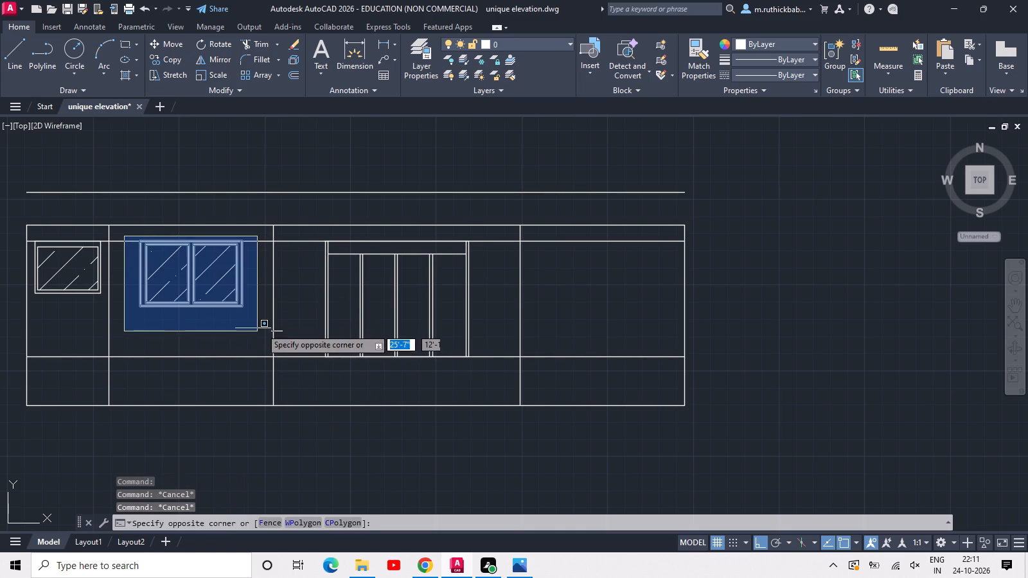
pyautogui.click(257, 317)
pyautogui.write('co')
pyautogui.press('space')
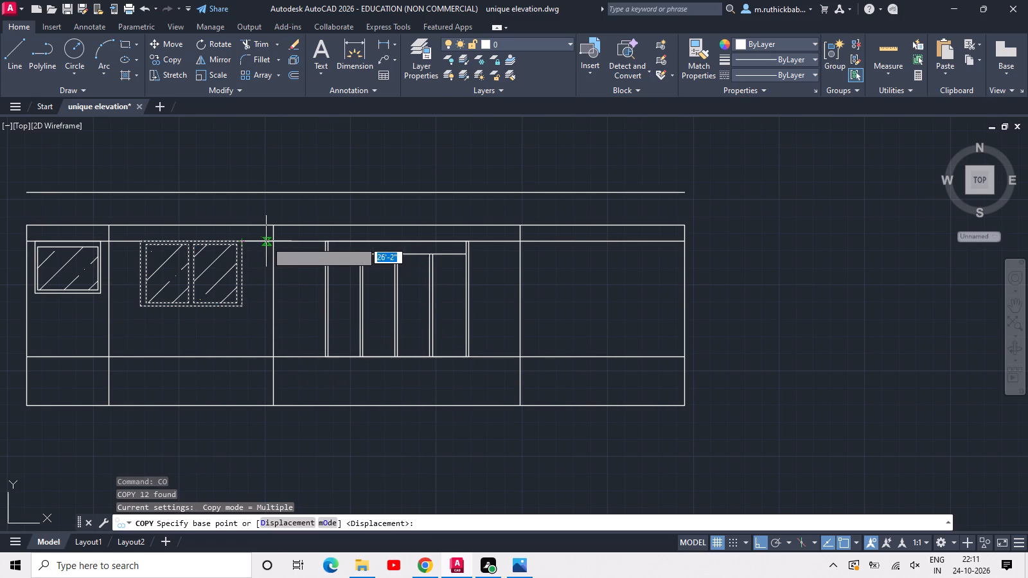
pyautogui.click(110, 241)
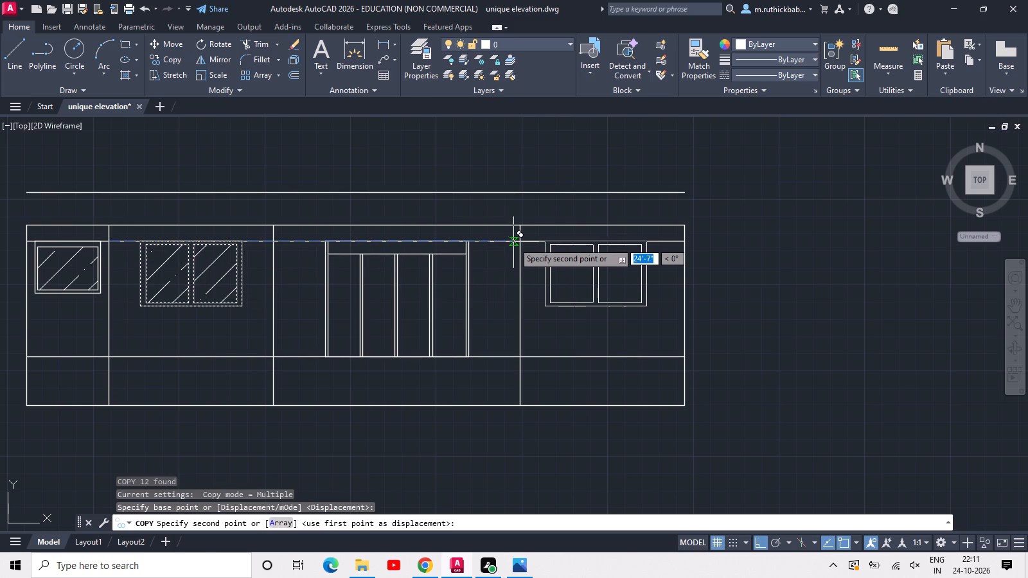
pyautogui.click(519, 243)
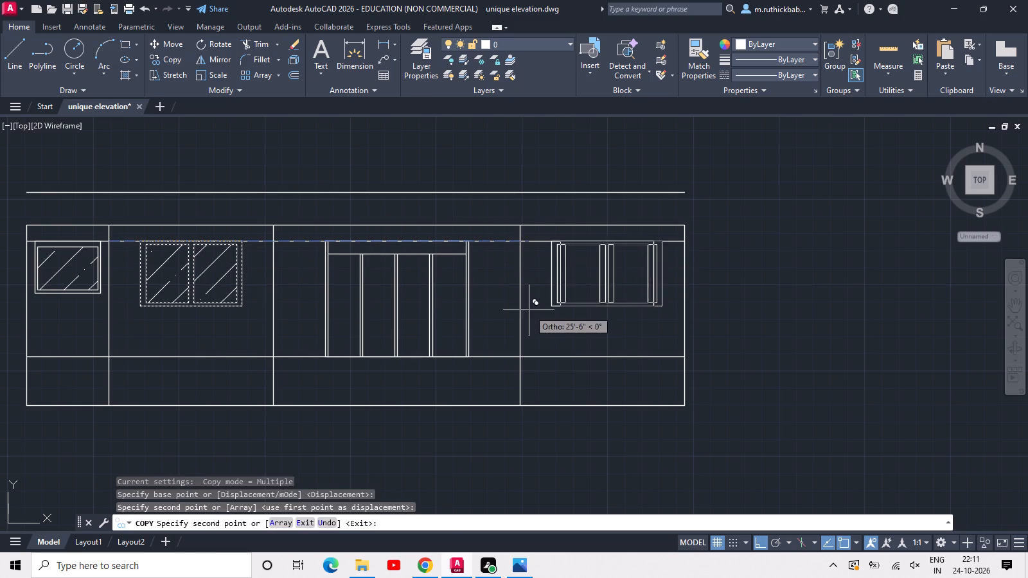
pyautogui.press('Escape')
# Hatch both panes of the fourth bay's window with the ANSI35 pattern at scale 100.
pyautogui.click(123, 74)
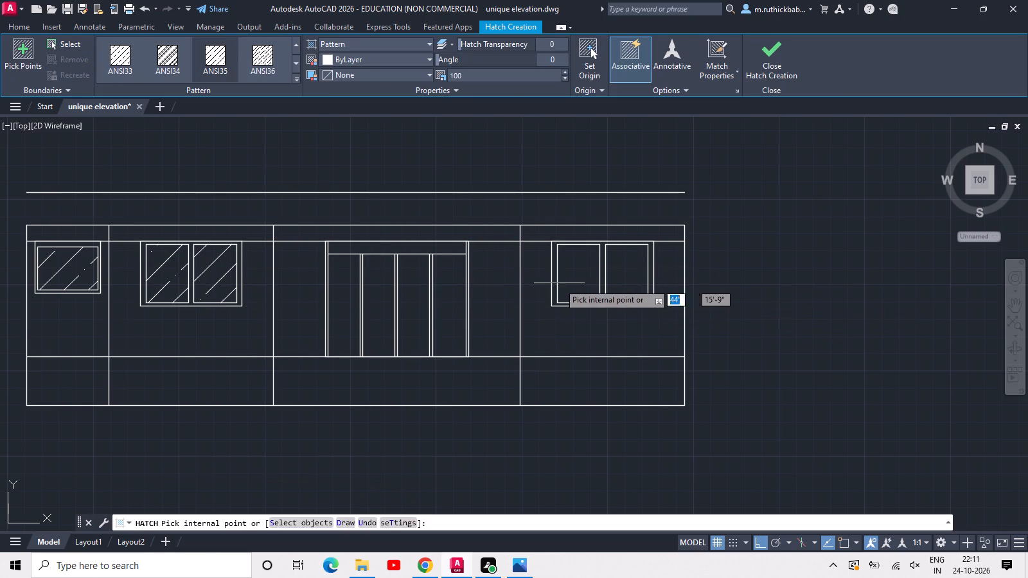
pyautogui.click(572, 277)
pyautogui.click(630, 276)
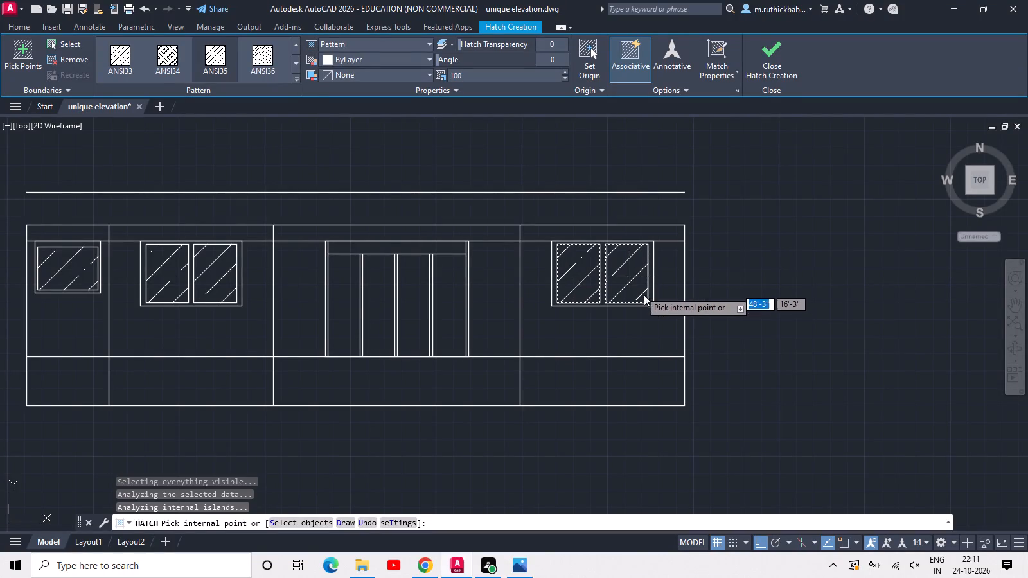
pyautogui.press('Escape')
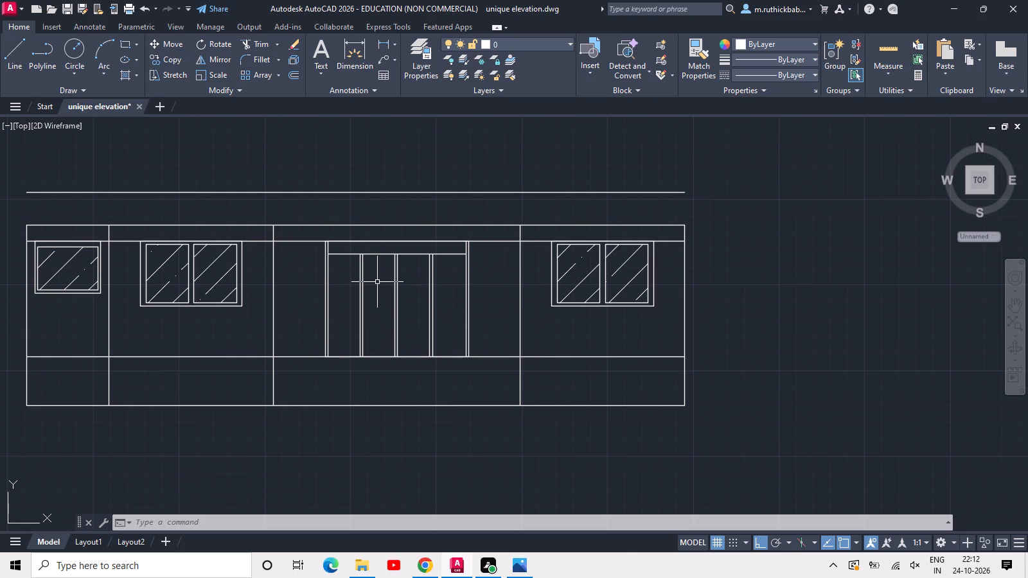
# Extend the third bay's two side wall lines up to the topmost horizontal line, using that line as the boundary edge.
pyautogui.moveTo(314, 270); pyautogui.dragTo(486, 378, button='middle')
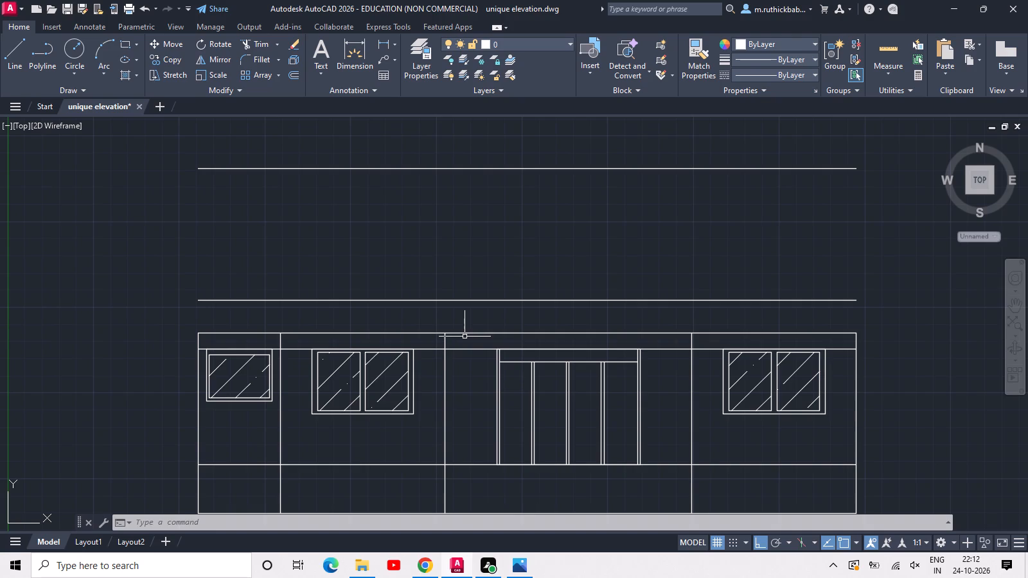
pyautogui.moveTo(465, 337); pyautogui.dragTo(425, 416, button='middle')
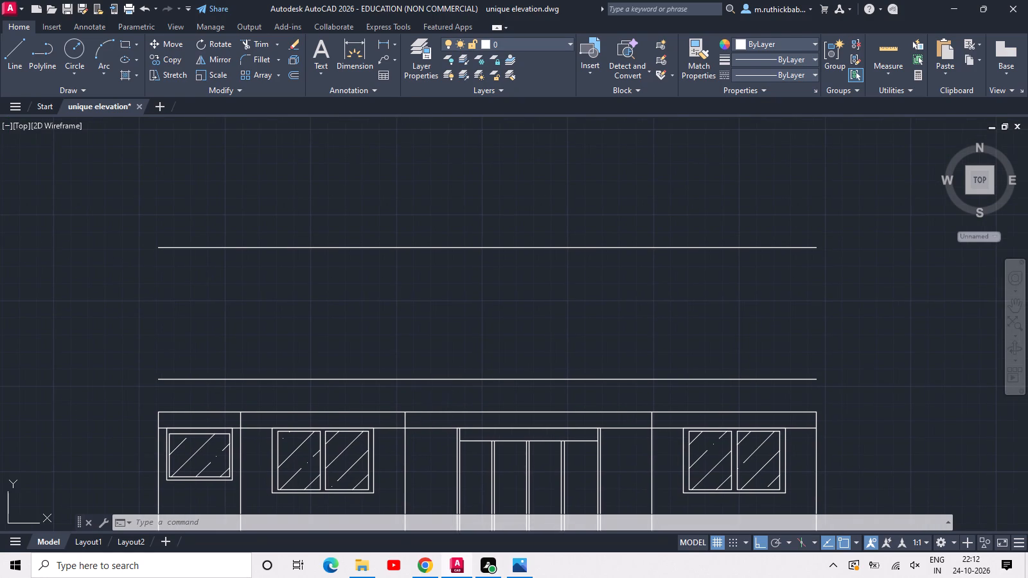
pyautogui.moveTo(425, 381); pyautogui.dragTo(418, 437, button='middle')
pyautogui.scroll(-1, 418, 439)
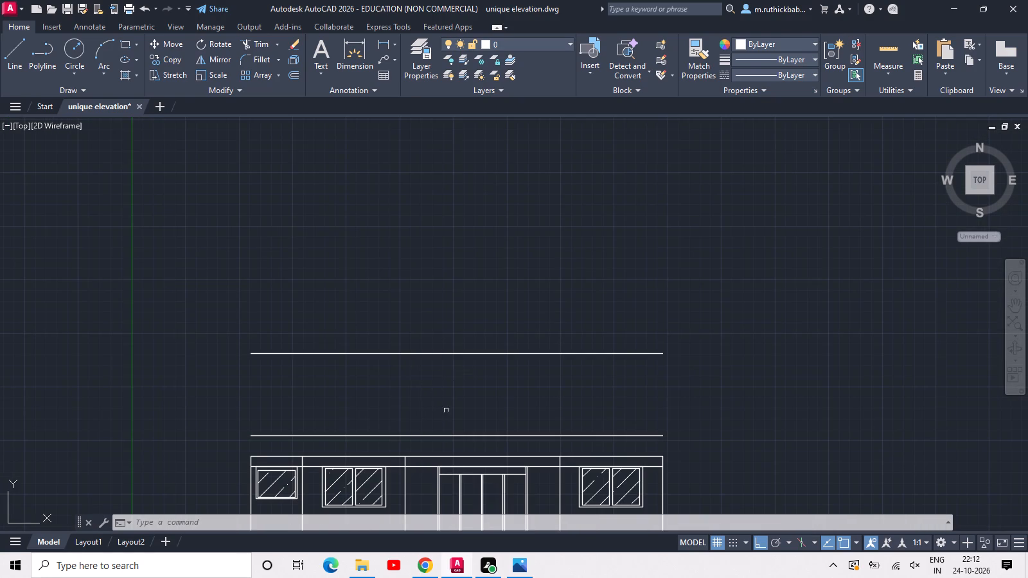
pyautogui.moveTo(445, 411); pyautogui.dragTo(450, 369, button='middle')
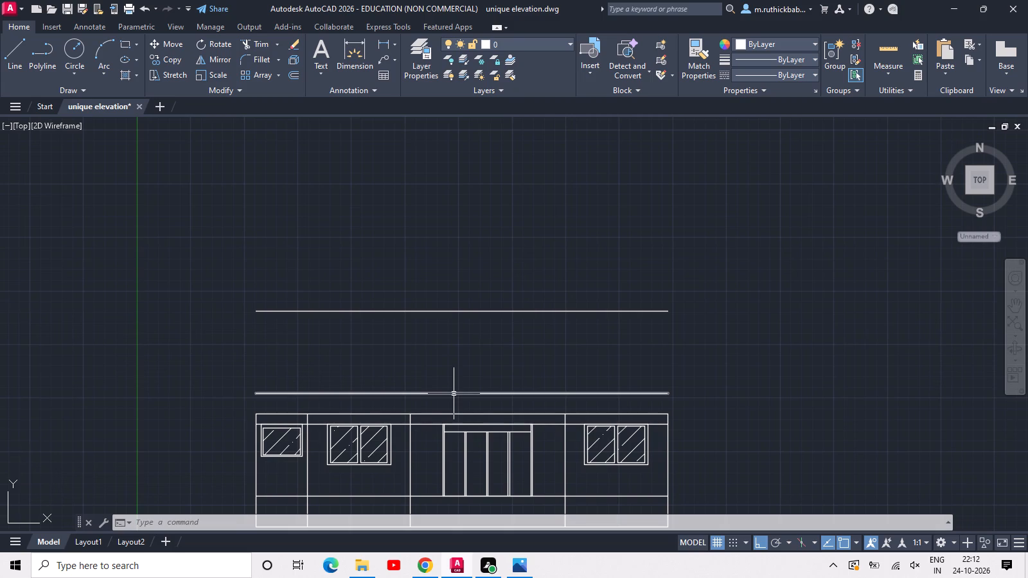
pyautogui.write('ex')
pyautogui.press('space')
pyautogui.press('space')
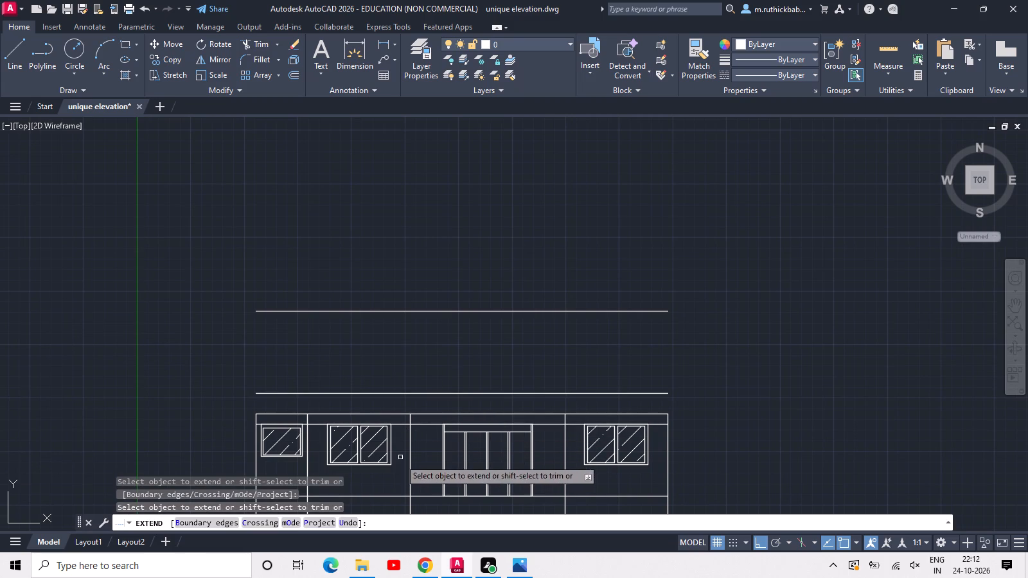
pyautogui.click(209, 521)
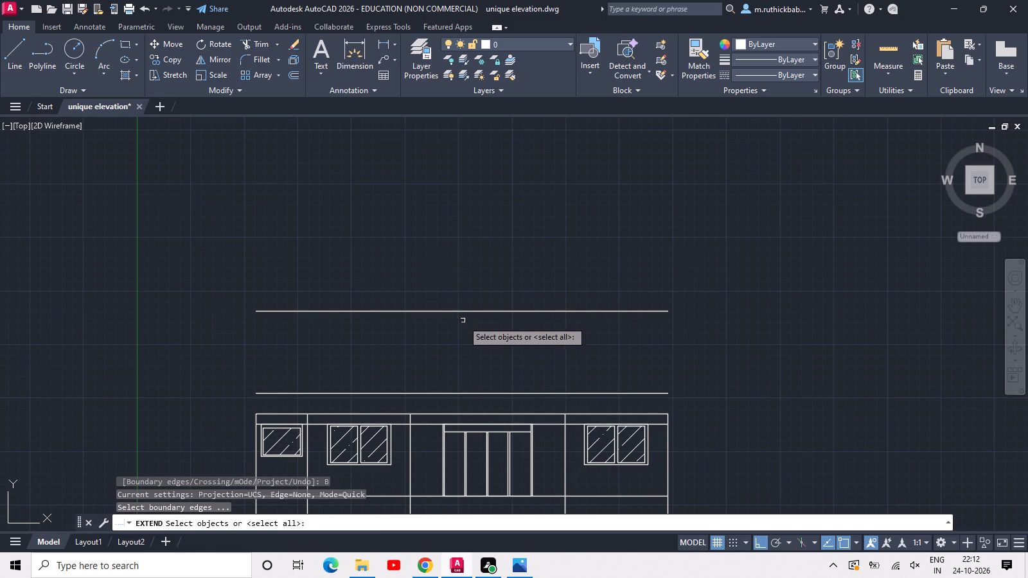
pyautogui.click(466, 312)
pyautogui.press('space')
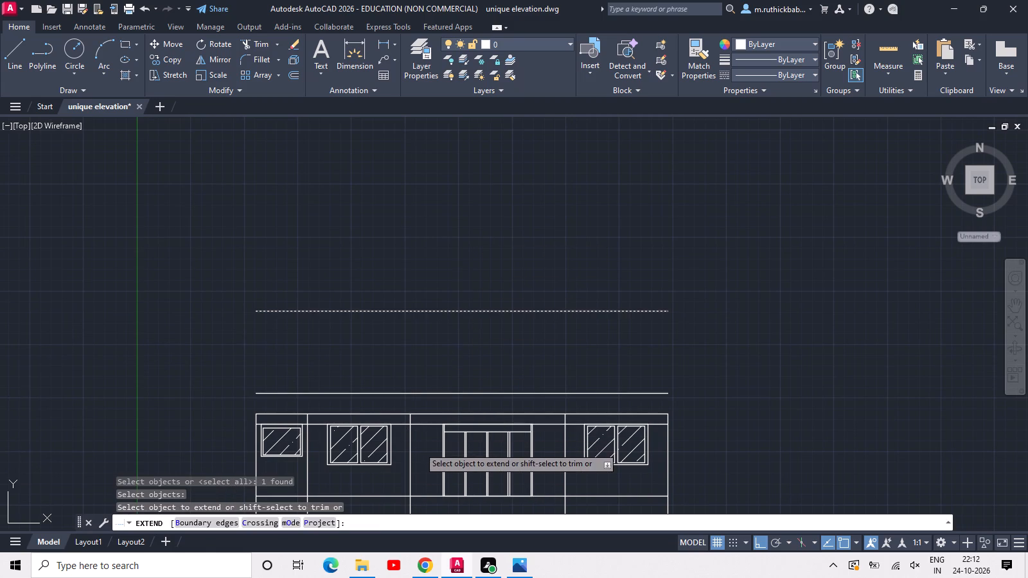
pyautogui.click(414, 450)
pyautogui.click(407, 454)
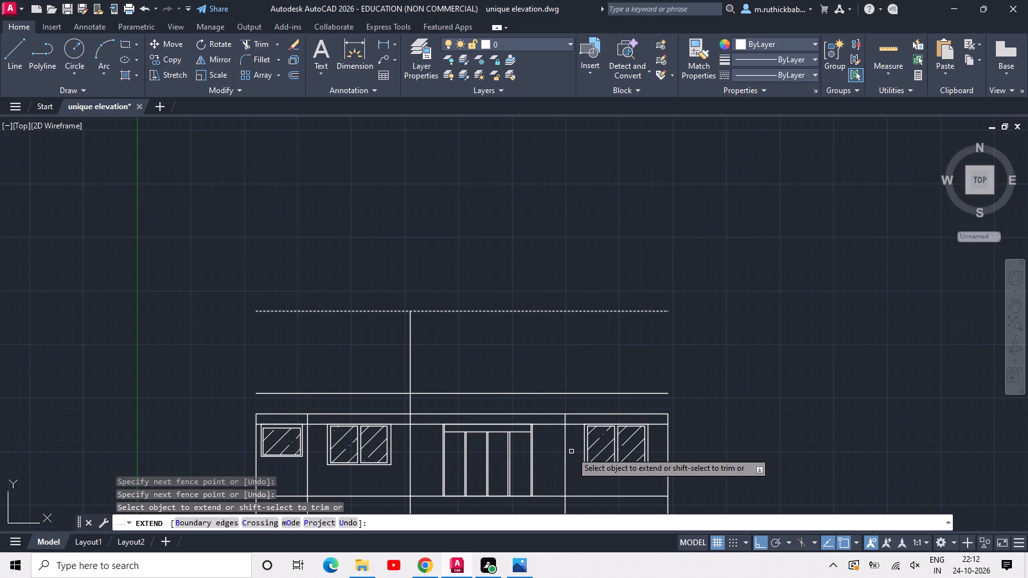
pyautogui.click(565, 451)
pyautogui.press('Escape')
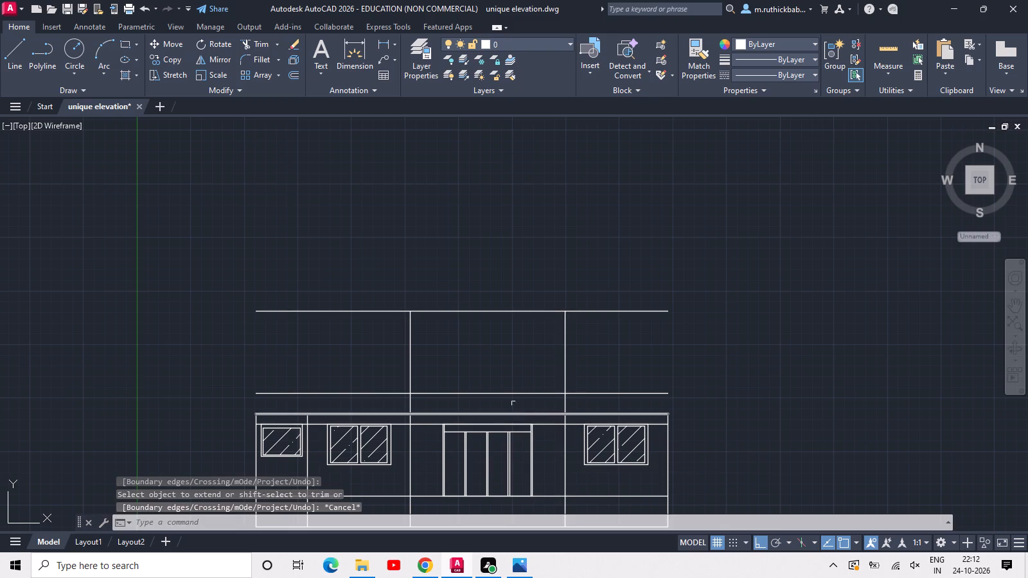
# Delete the full-width 7' guide line running along the tops of the ground-floor openings.
pyautogui.moveTo(521, 426); pyautogui.dragTo(521, 353, button='middle')
pyautogui.scroll(3, 505, 369)
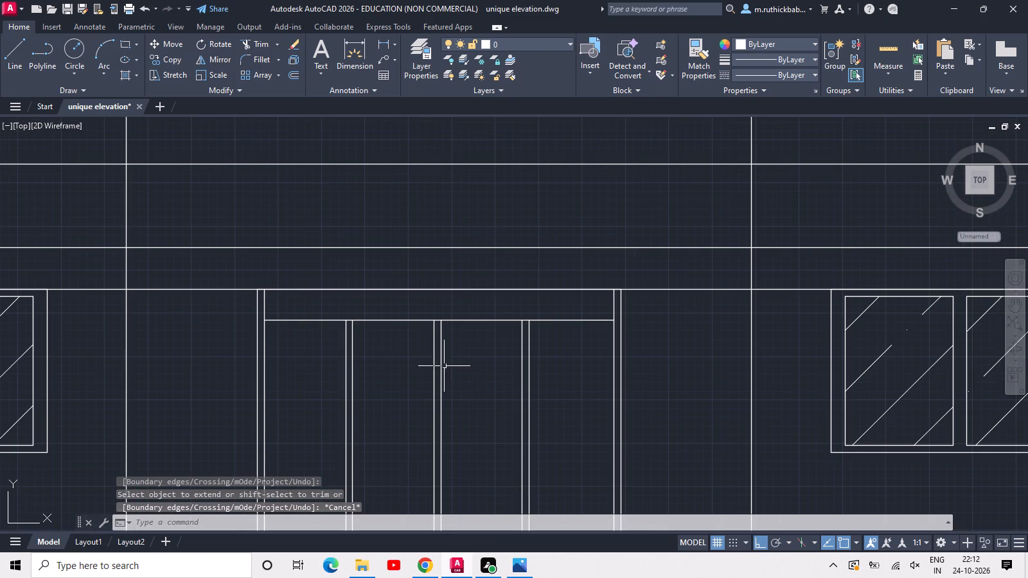
pyautogui.click(231, 287)
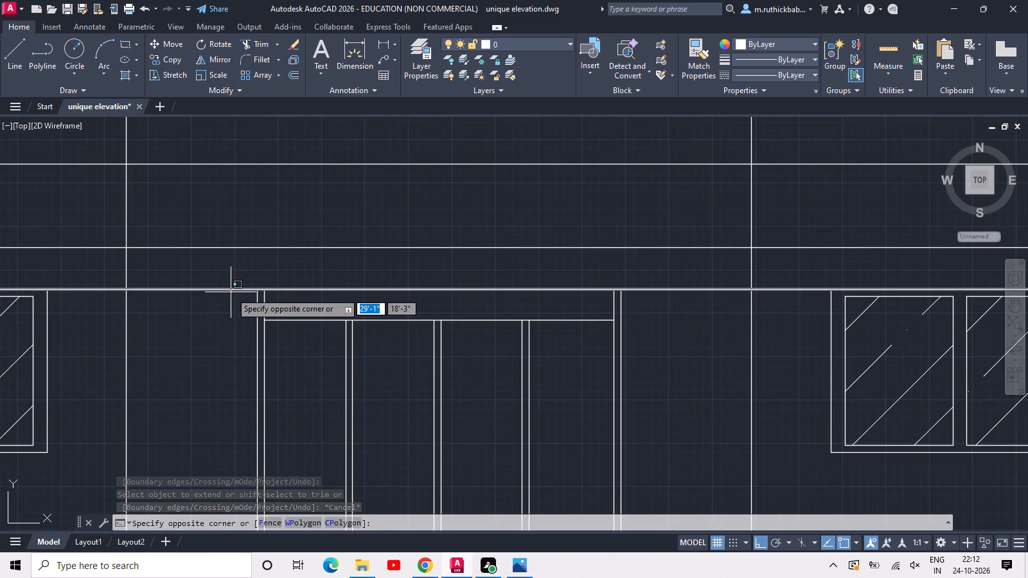
pyautogui.click(212, 314)
pyautogui.press('Delete')
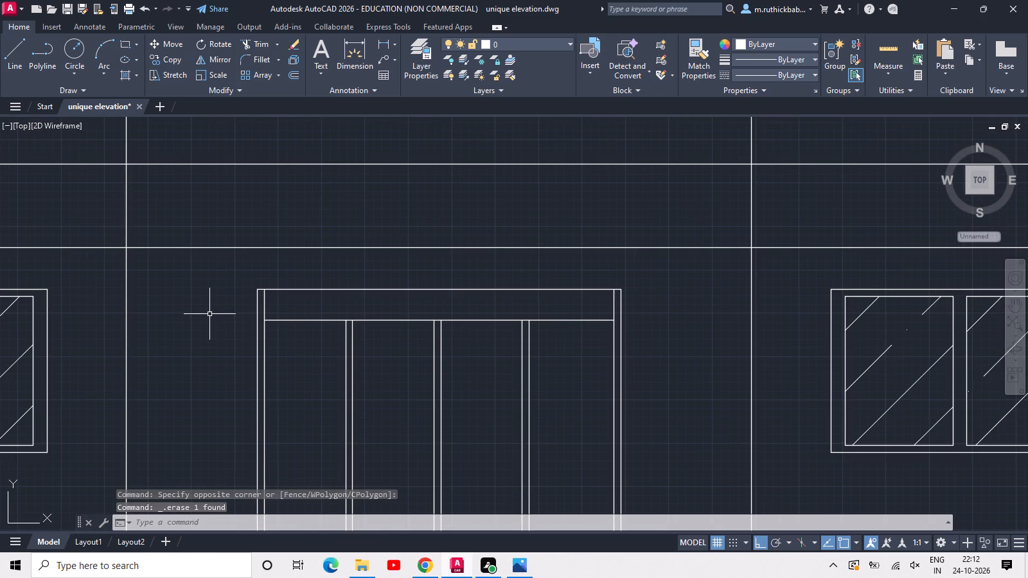
# Copy the third bay's framed door opening 10'-0" straight up onto the upper floor line, based on the floor and wall line intersection.
pyautogui.moveTo(209, 314); pyautogui.dragTo(237, 268, button='middle')
pyautogui.scroll(-1, 263, 240)
pyautogui.click(261, 238)
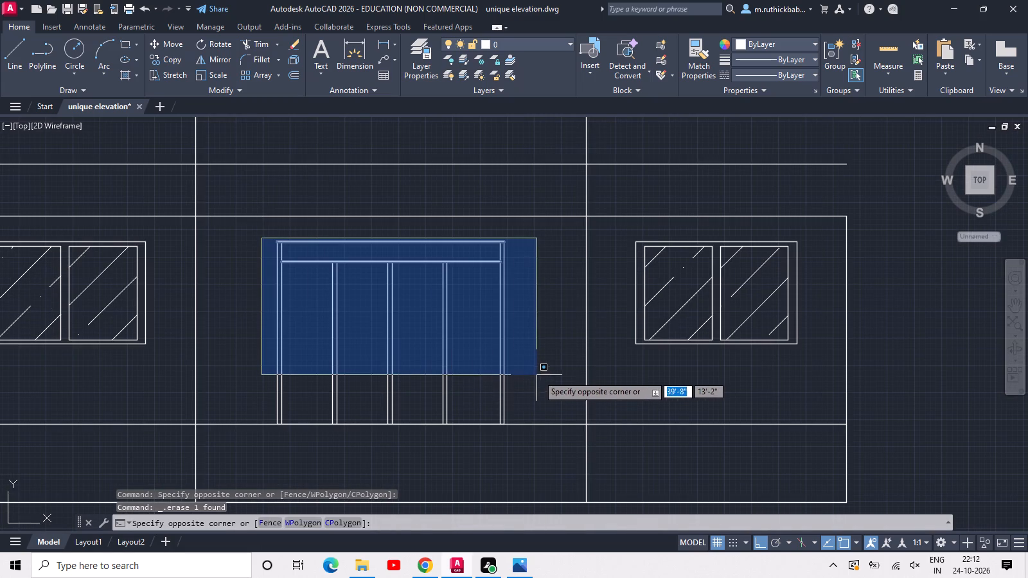
pyautogui.click(535, 442)
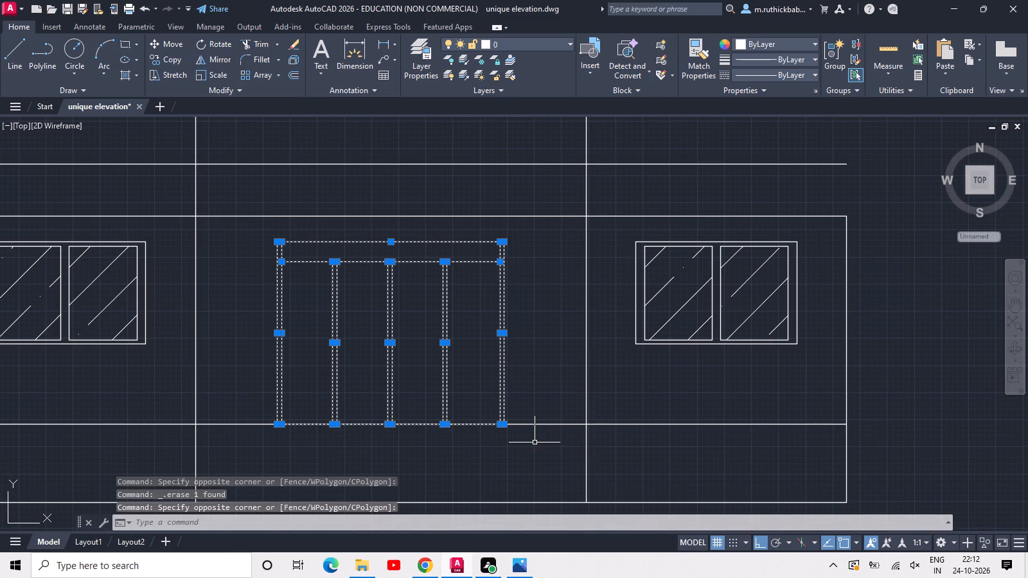
pyautogui.press('c')
pyautogui.press('o')
pyautogui.press('space')
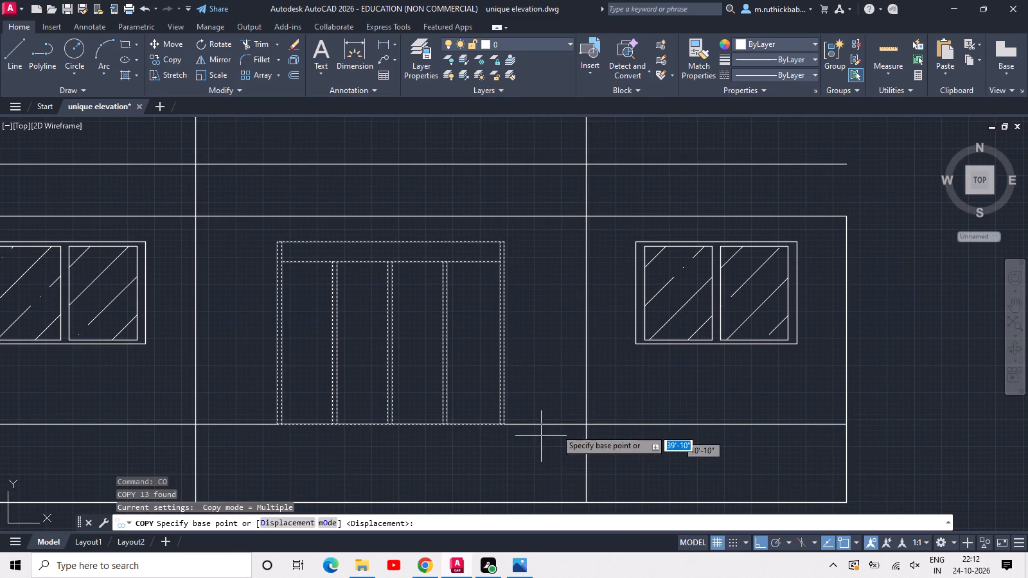
pyautogui.click(584, 426)
pyautogui.moveTo(575, 325); pyautogui.dragTo(582, 540, button='middle')
pyautogui.scroll(-1, 582, 523)
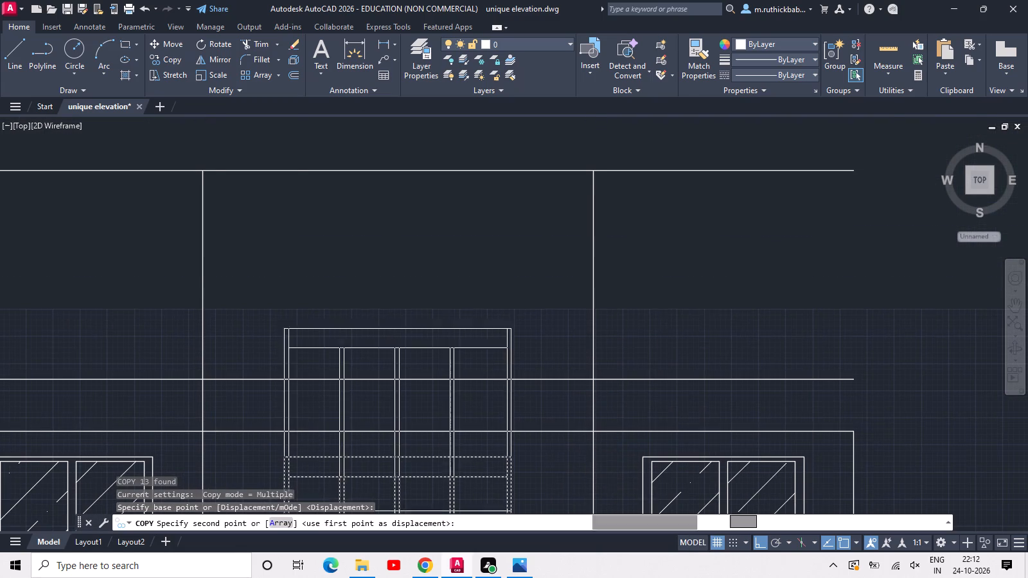
pyautogui.click(595, 380)
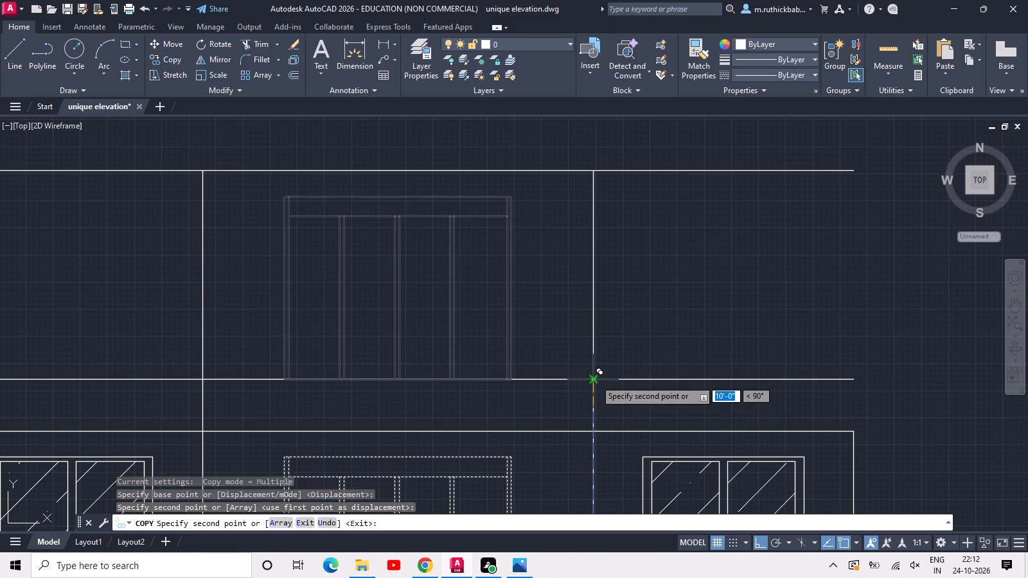
pyautogui.press('Escape')
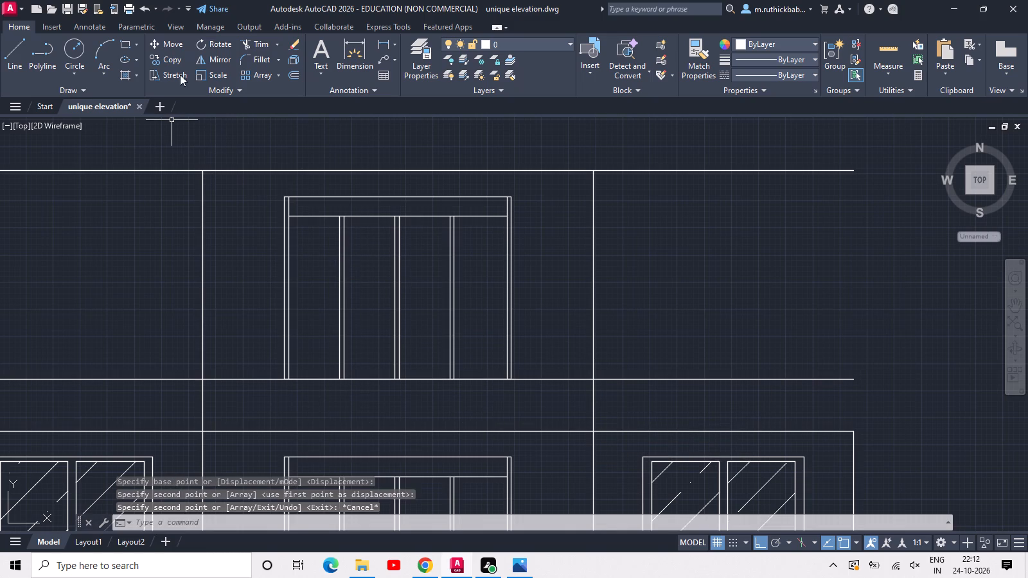
# Stretch the bottom edge of the copied upper-level opening upward, shortening it to a window raised above the upper floor line.
pyautogui.click(155, 73)
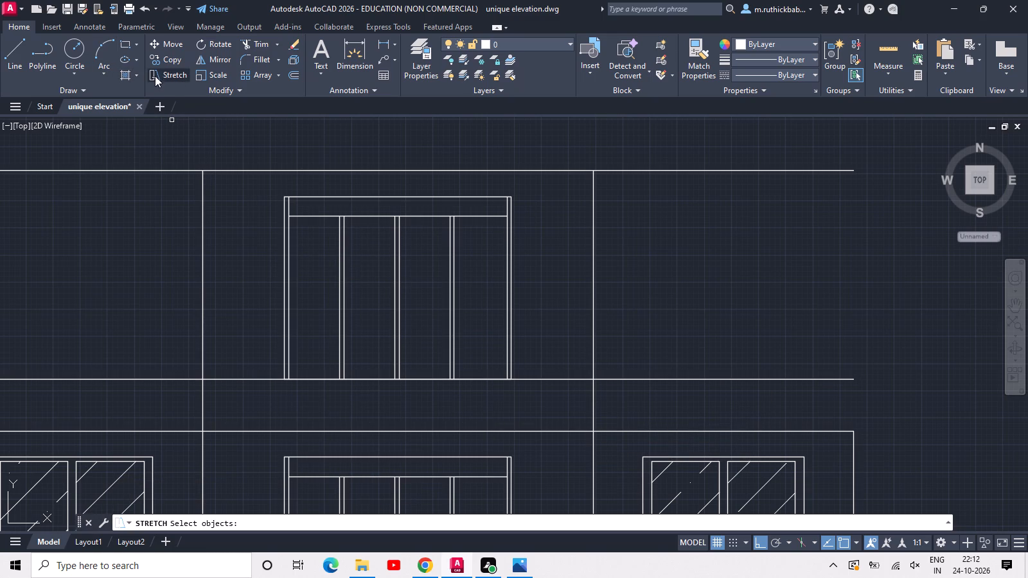
pyautogui.click(239, 320)
pyautogui.click(237, 365)
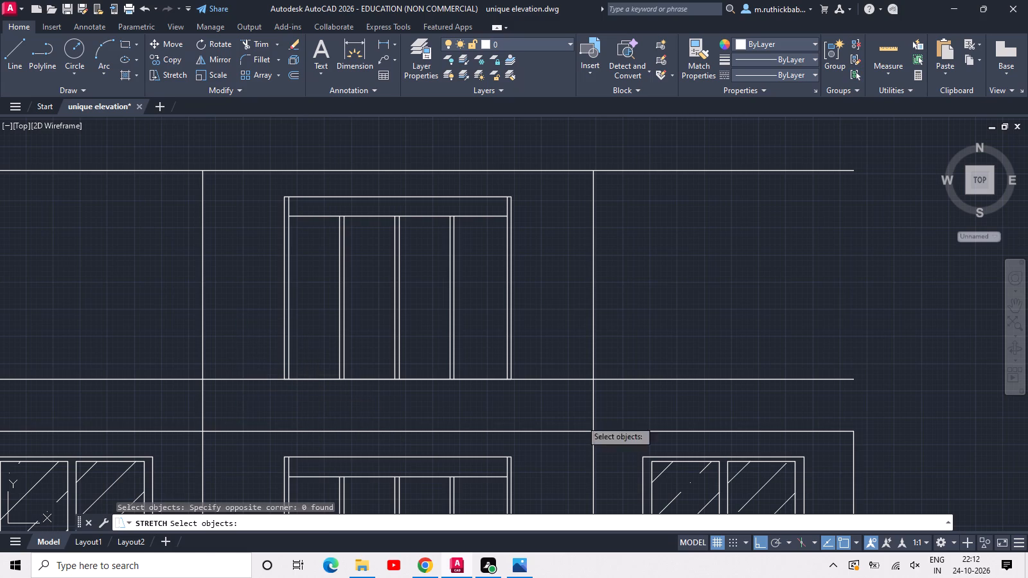
pyautogui.click(558, 328)
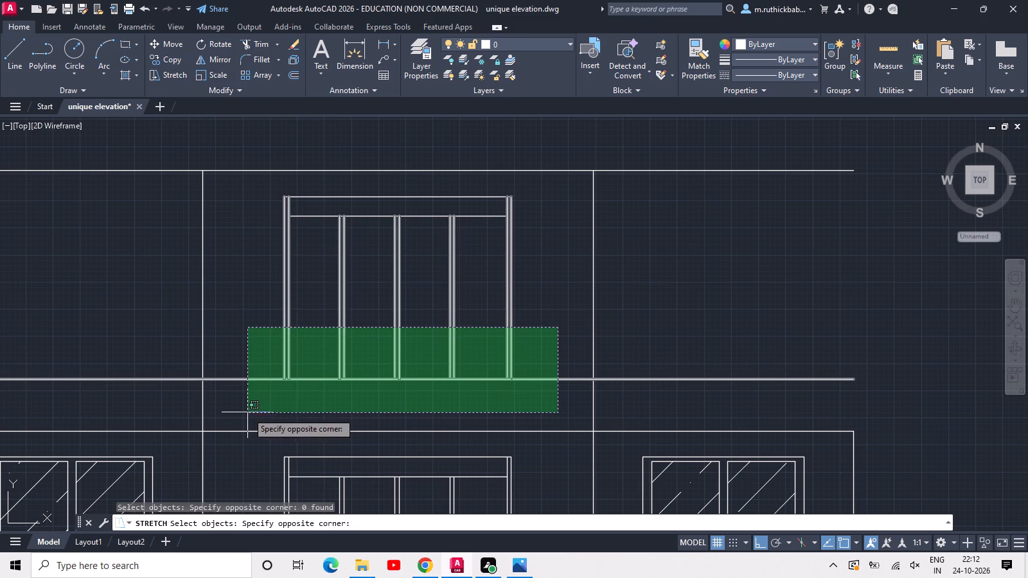
pyautogui.click(248, 411)
pyautogui.press('space')
pyautogui.click(400, 380)
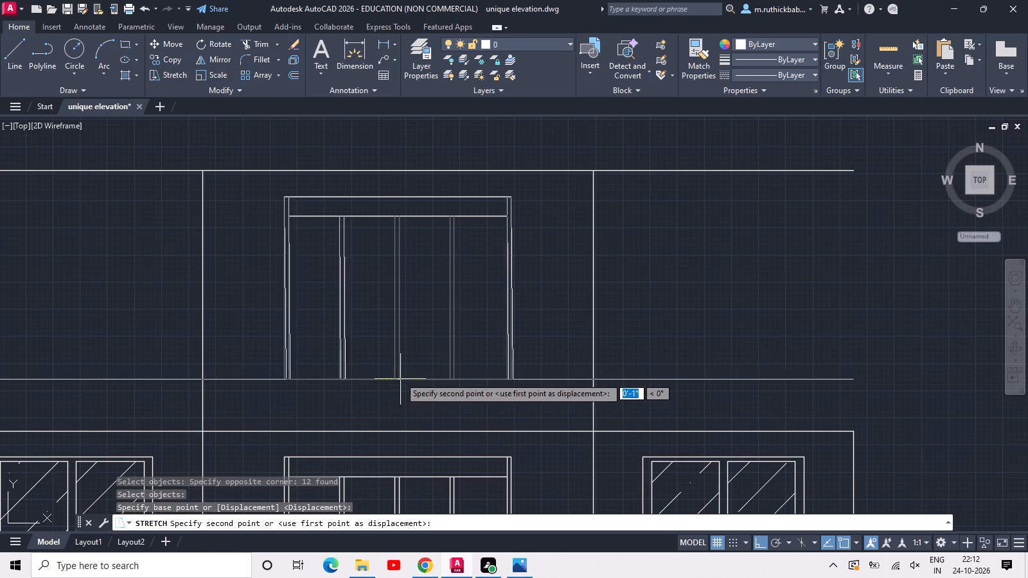
pyautogui.click(400, 319)
pyautogui.press('Escape')
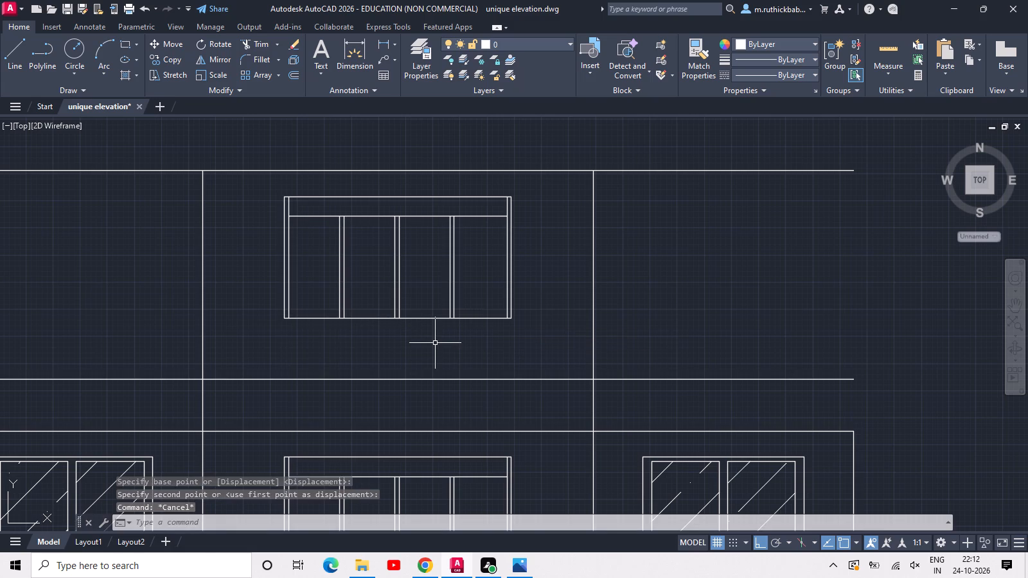
# Extend the fourth bay's outer wall line up through the upper floor line to the topmost horizontal line.
pyautogui.scroll(-1, 435, 343)
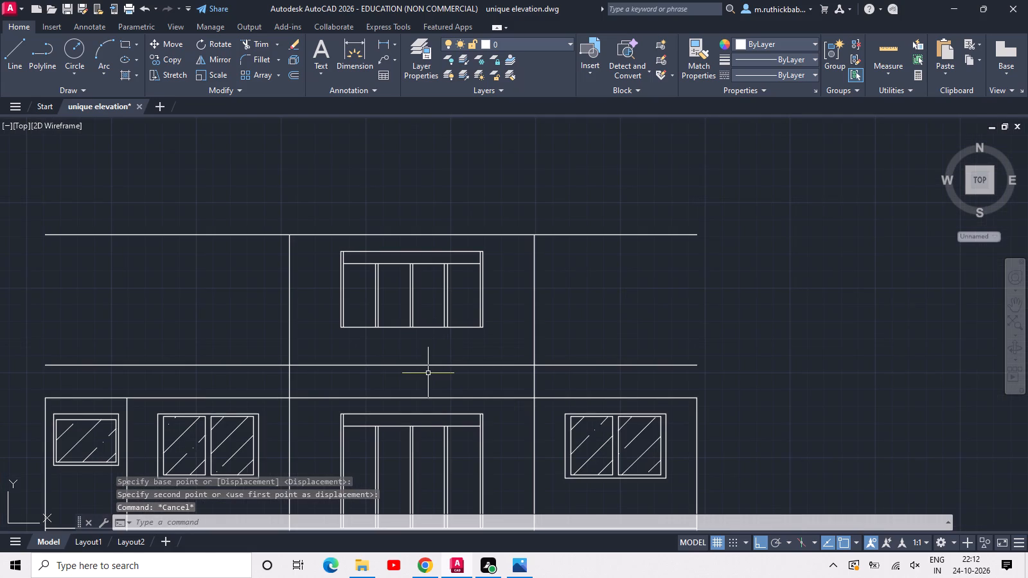
pyautogui.scroll(-1, 414, 382)
pyautogui.moveTo(376, 376); pyautogui.dragTo(384, 405, button='middle')
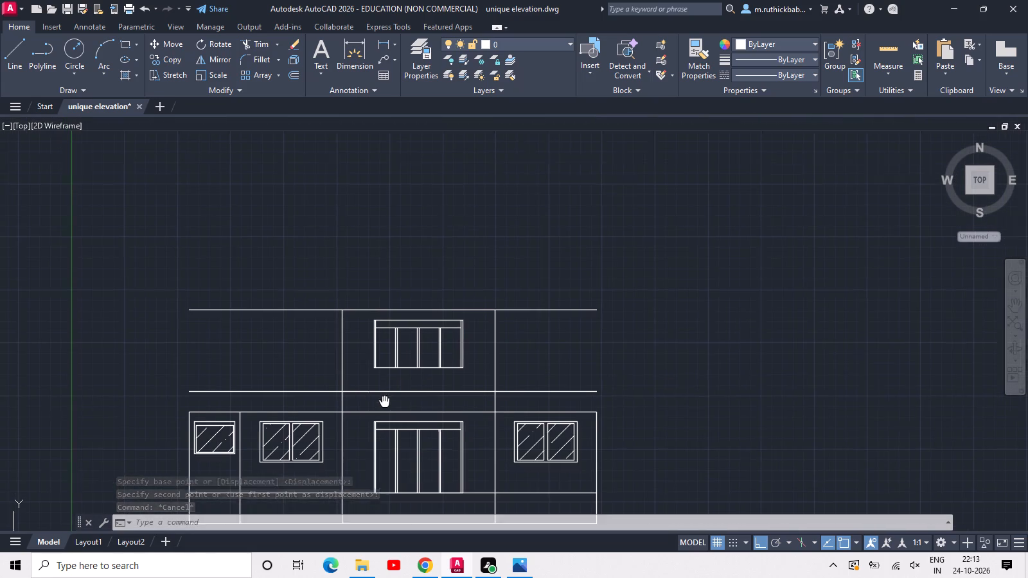
pyautogui.moveTo(384, 405); pyautogui.dragTo(388, 426, button='middle')
pyautogui.scroll(2, 404, 353)
pyautogui.scroll(-1, 457, 353)
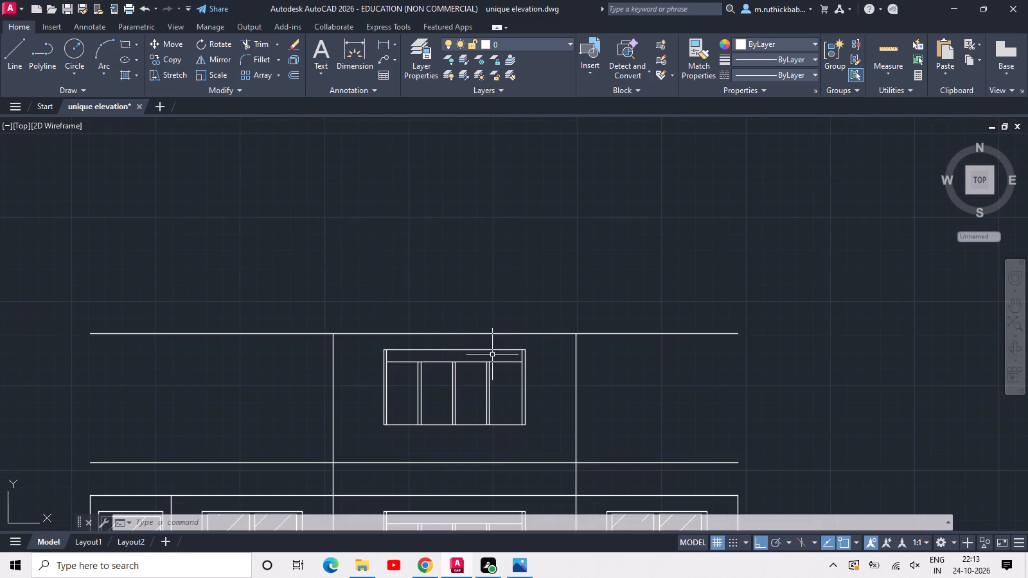
pyautogui.moveTo(654, 378); pyautogui.dragTo(536, 376, button='middle')
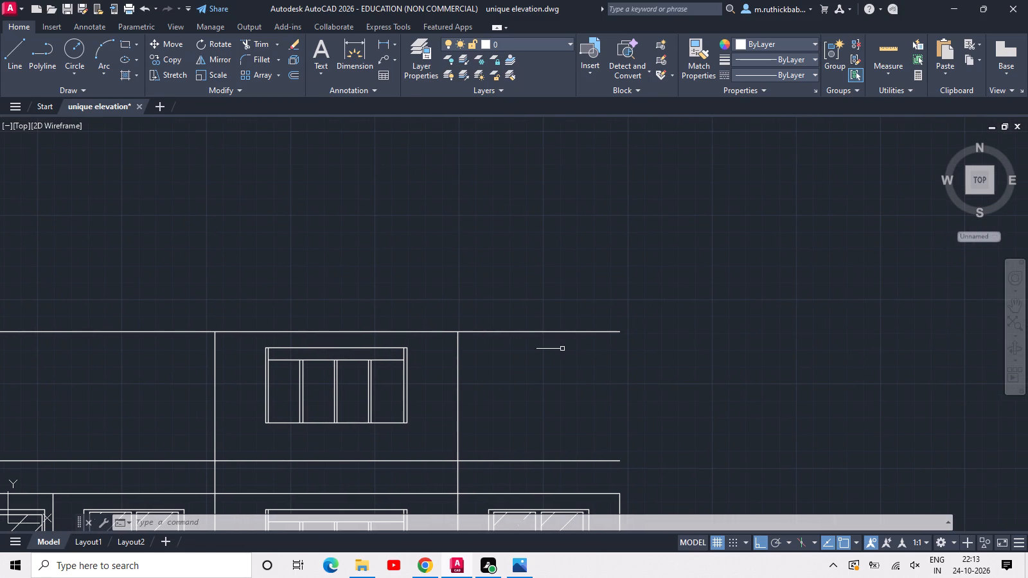
pyautogui.moveTo(567, 365); pyautogui.dragTo(526, 290, button='middle')
pyautogui.write('ex')
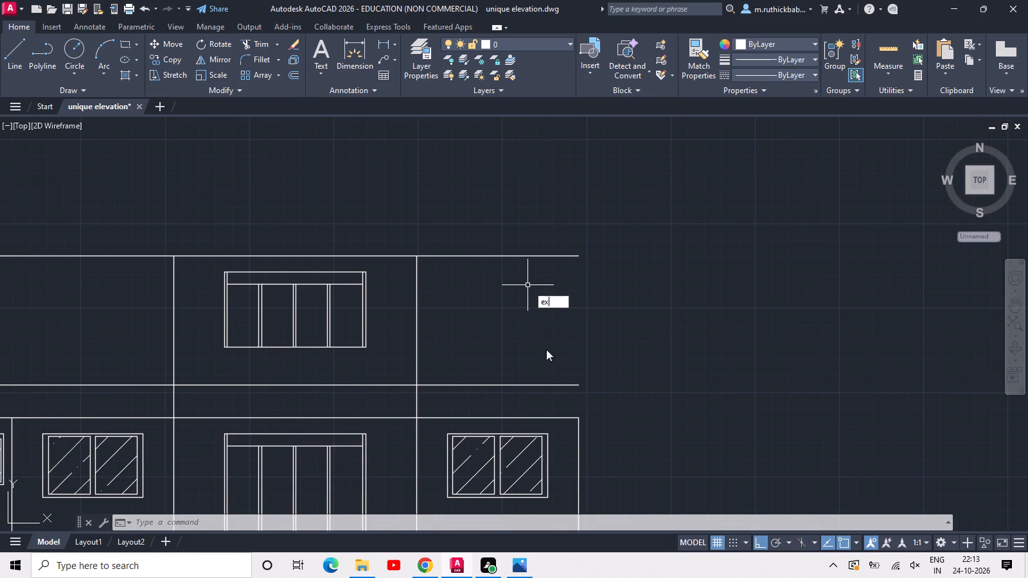
pyautogui.press('space')
pyautogui.click(578, 444)
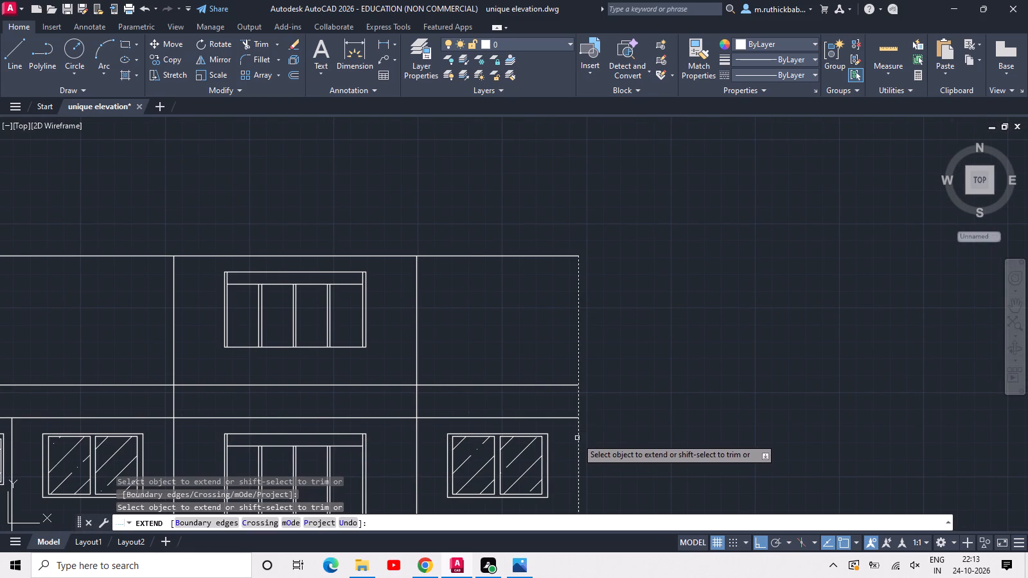
pyautogui.click(577, 438)
pyautogui.press('Escape')
pyautogui.press('Escape')
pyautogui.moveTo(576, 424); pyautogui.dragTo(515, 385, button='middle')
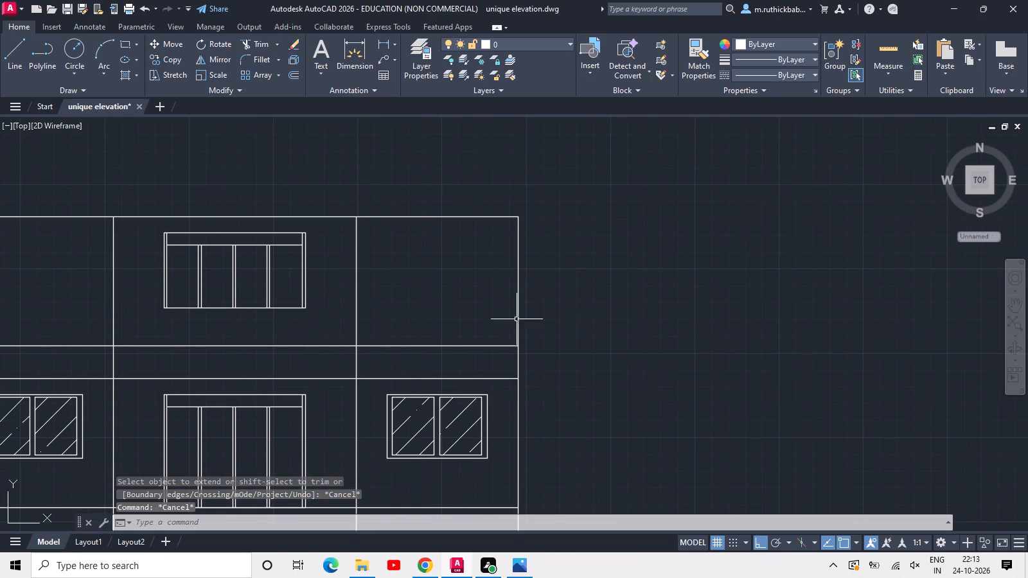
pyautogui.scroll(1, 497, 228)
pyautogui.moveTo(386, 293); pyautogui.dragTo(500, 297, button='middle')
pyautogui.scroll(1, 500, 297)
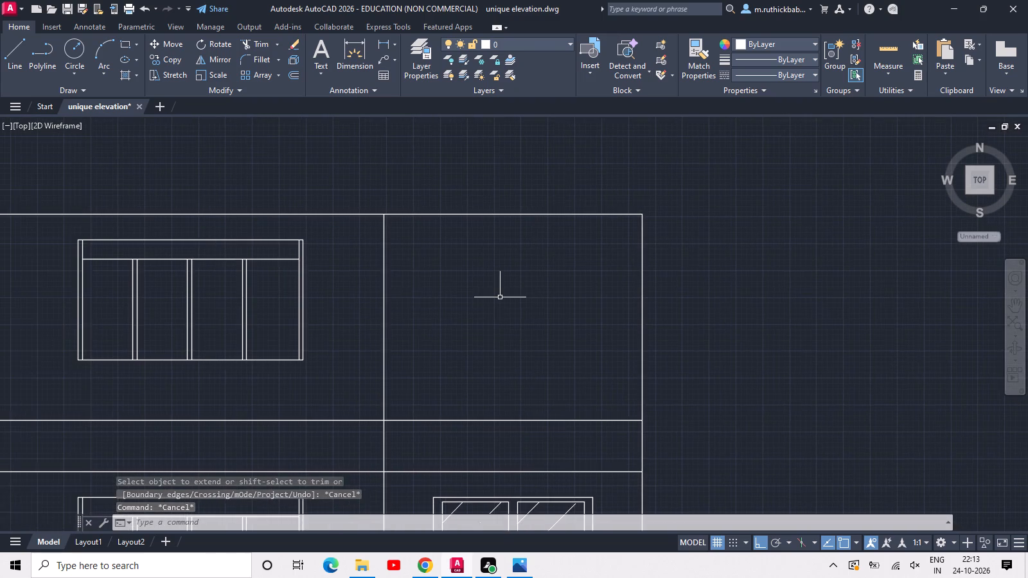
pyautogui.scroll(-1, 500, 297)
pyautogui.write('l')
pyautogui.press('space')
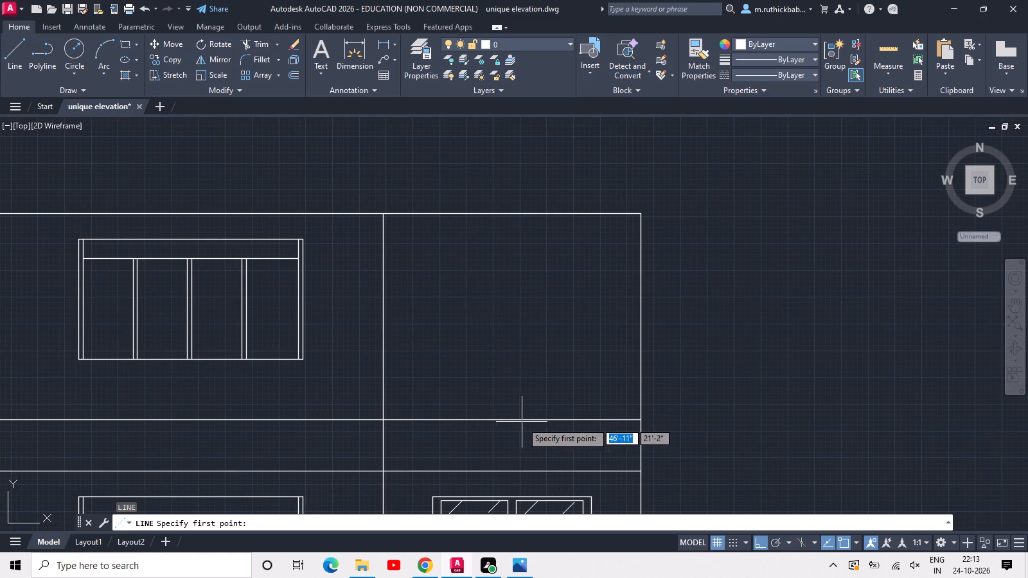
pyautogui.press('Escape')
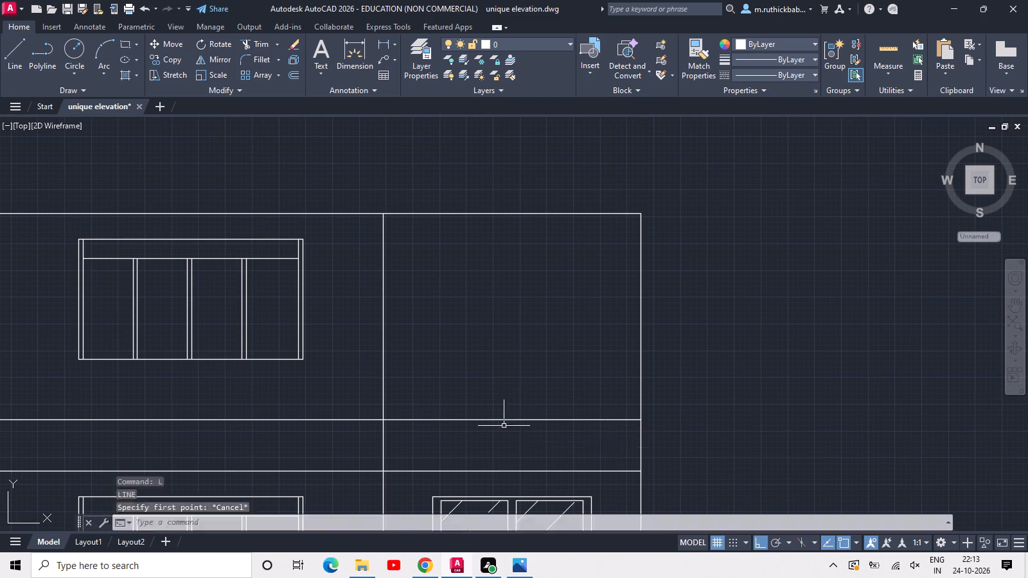
# Draw a window rectangle about 2'-11" by 2'-10" in the fourth bay's upper level, its top aligned with the neighbouring window.
pyautogui.write('r3ec')
pyautogui.press('space')
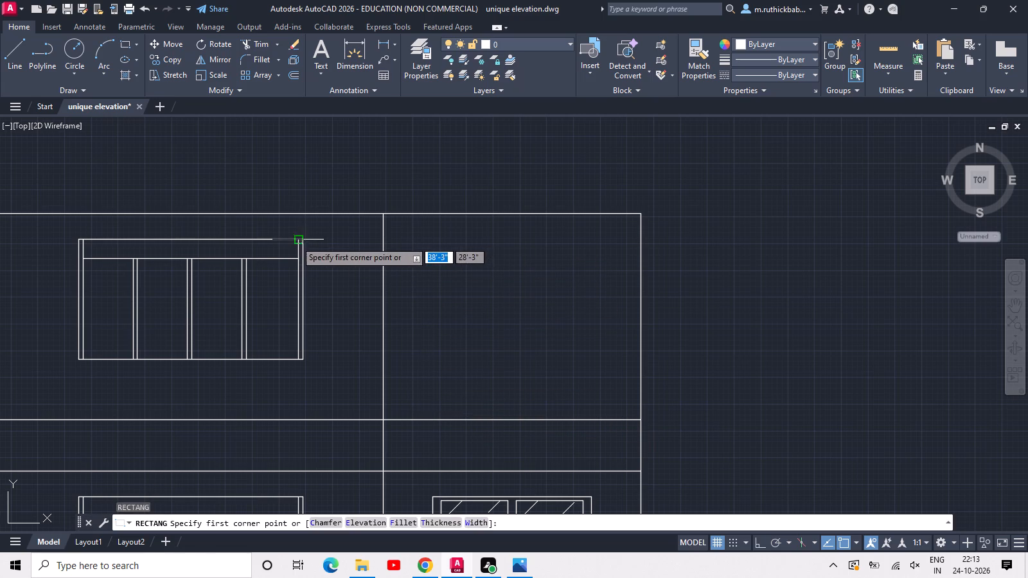
pyautogui.click(406, 240)
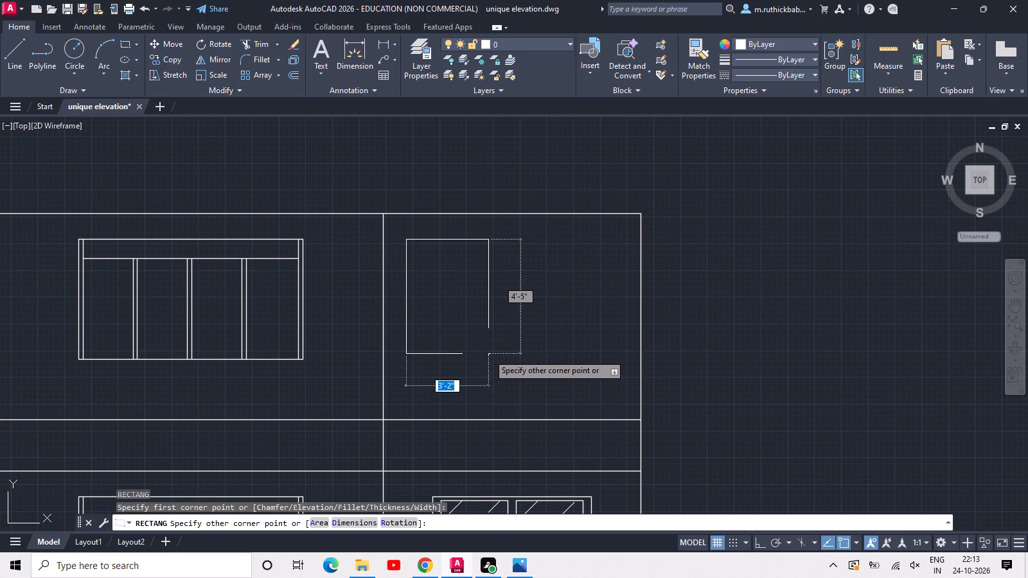
pyautogui.click(481, 311)
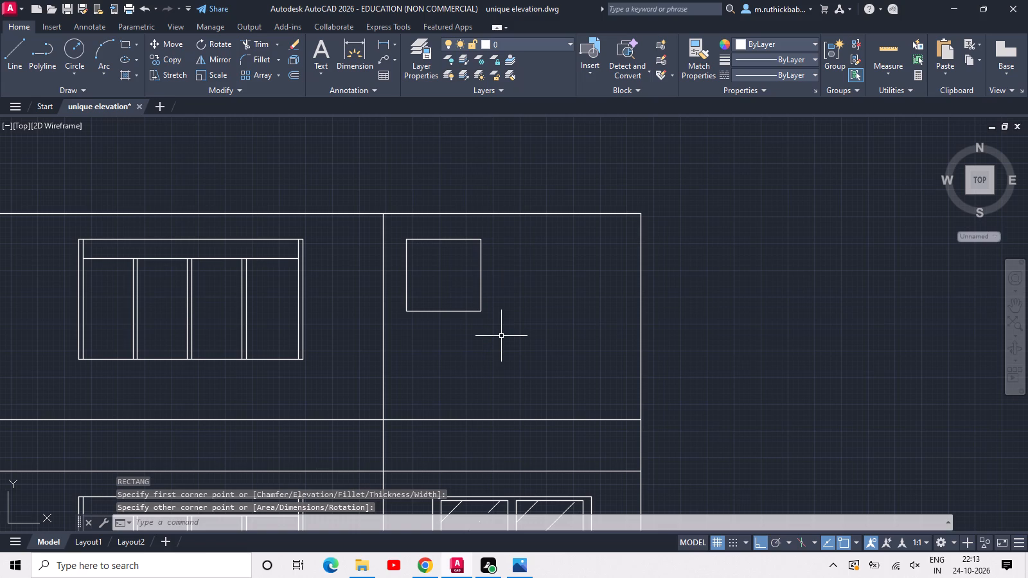
# Copy the new window rectangle horizontally about 5'-1" toward the outer wall from its lower corner.
pyautogui.write('co')
pyautogui.press('space')
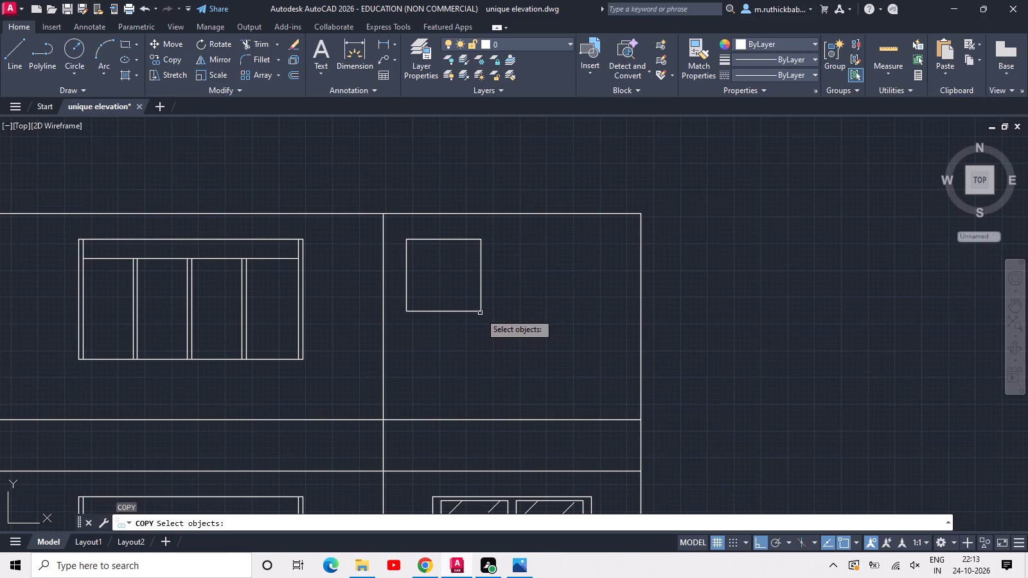
pyautogui.click(478, 308)
pyautogui.click(449, 322)
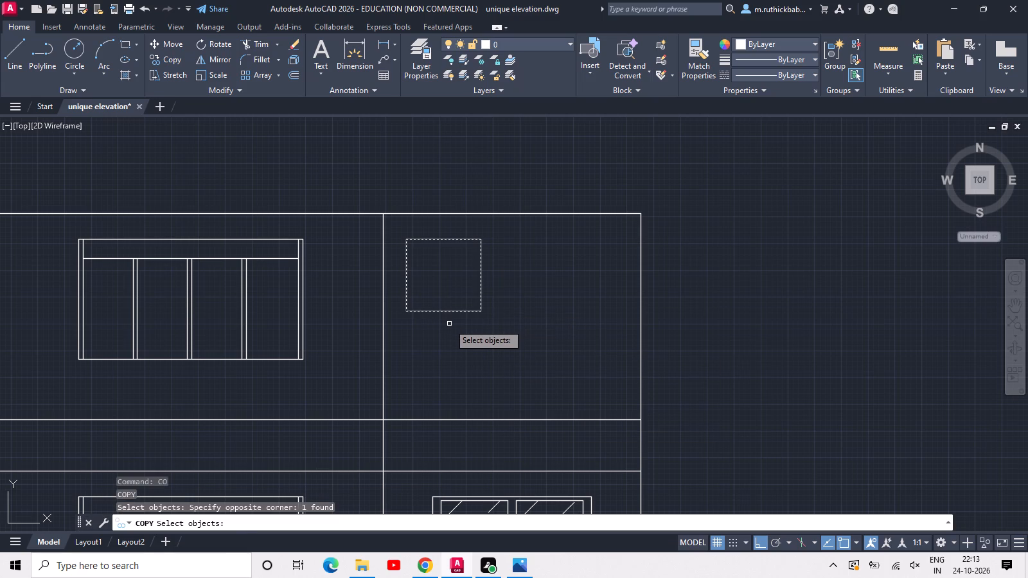
pyautogui.press('space')
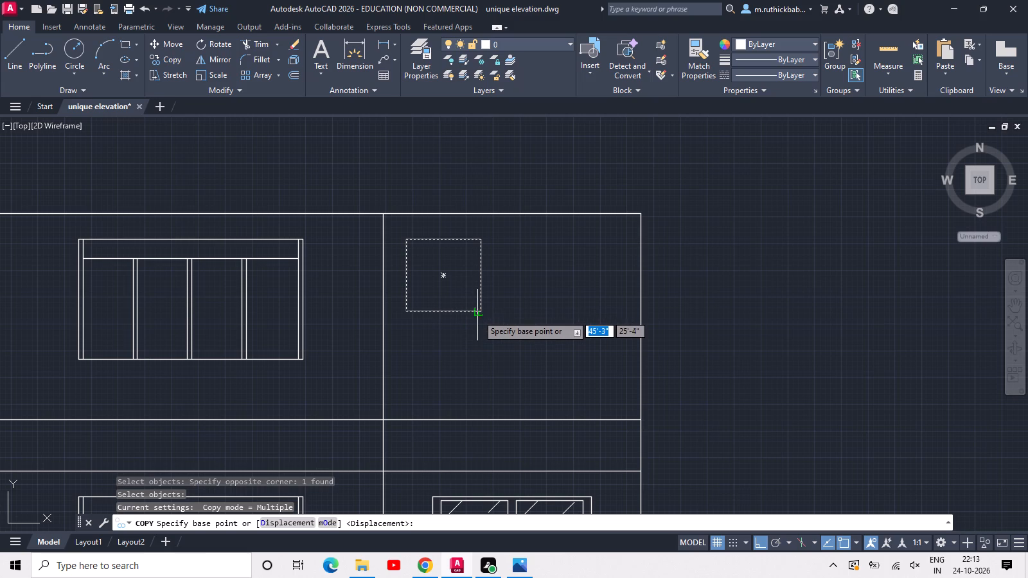
pyautogui.click(481, 312)
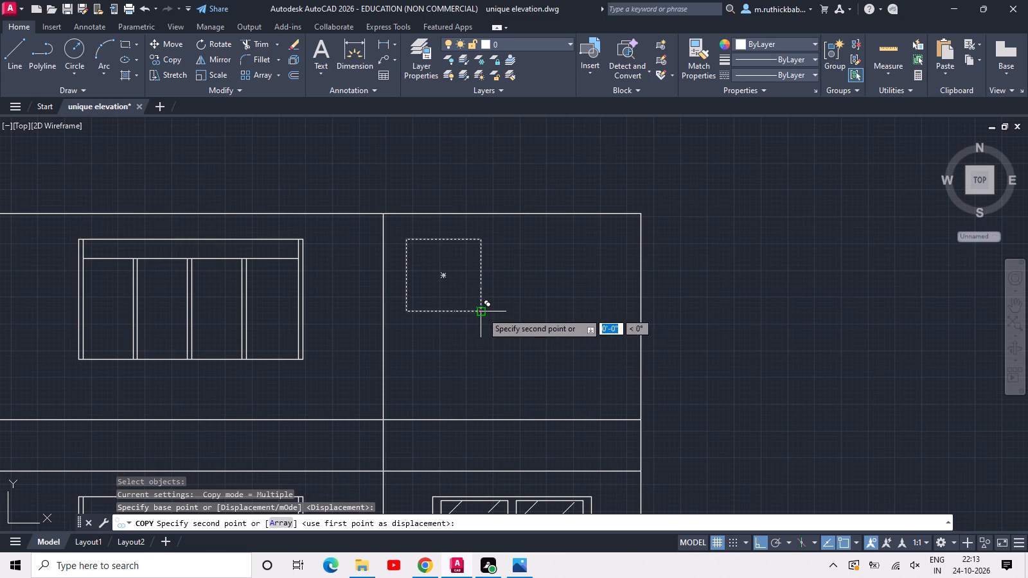
pyautogui.click(612, 313)
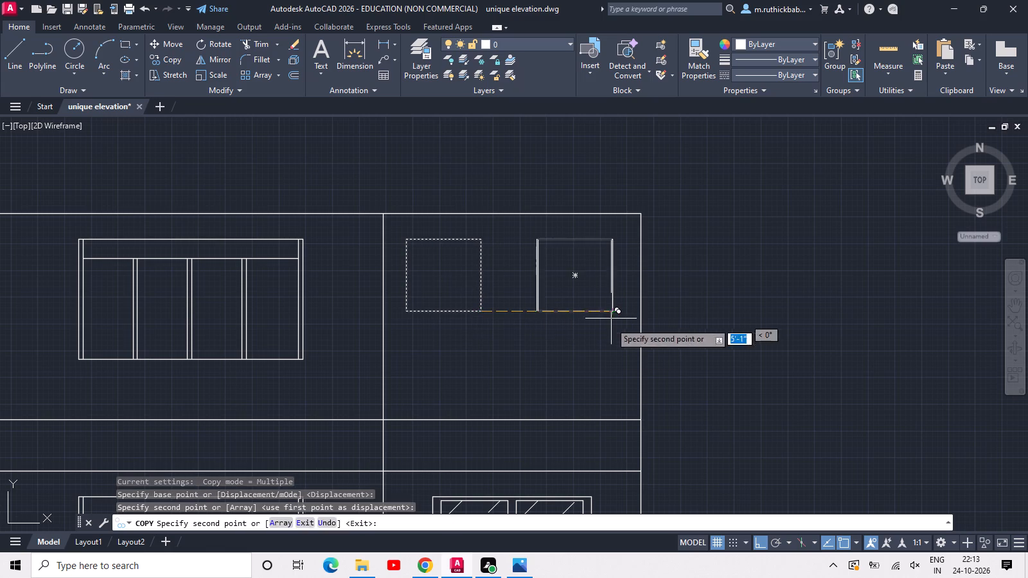
pyautogui.press('Escape')
# Offset both fourth-bay upper window rectangles 3" inward to form their frames.
pyautogui.write('off')
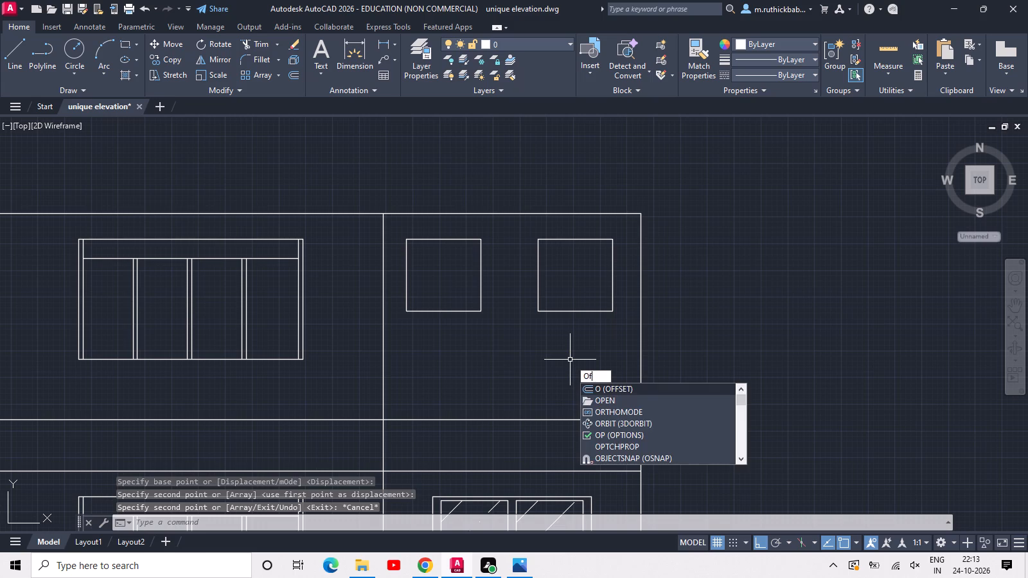
pyautogui.press('space')
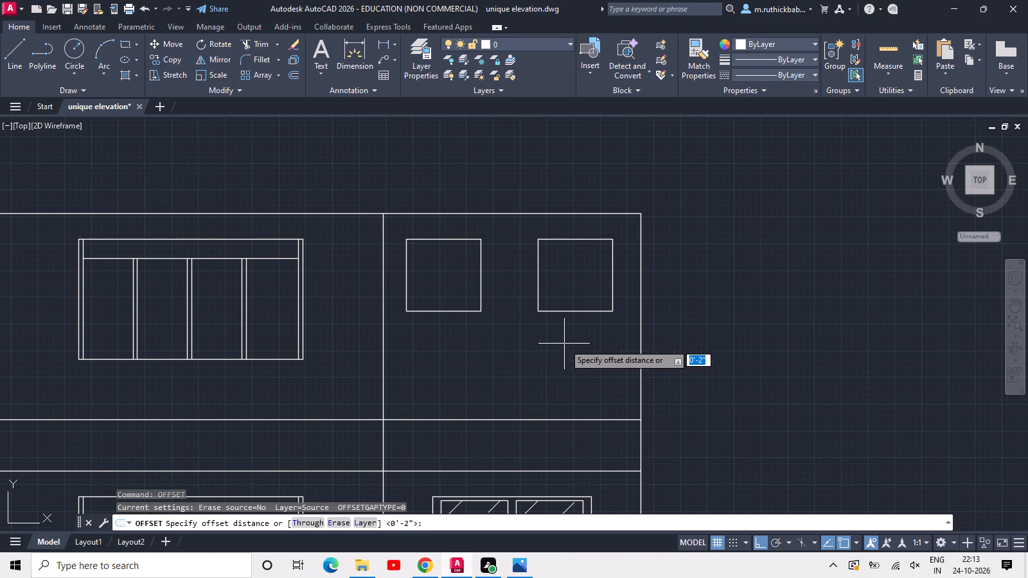
pyautogui.click(435, 240)
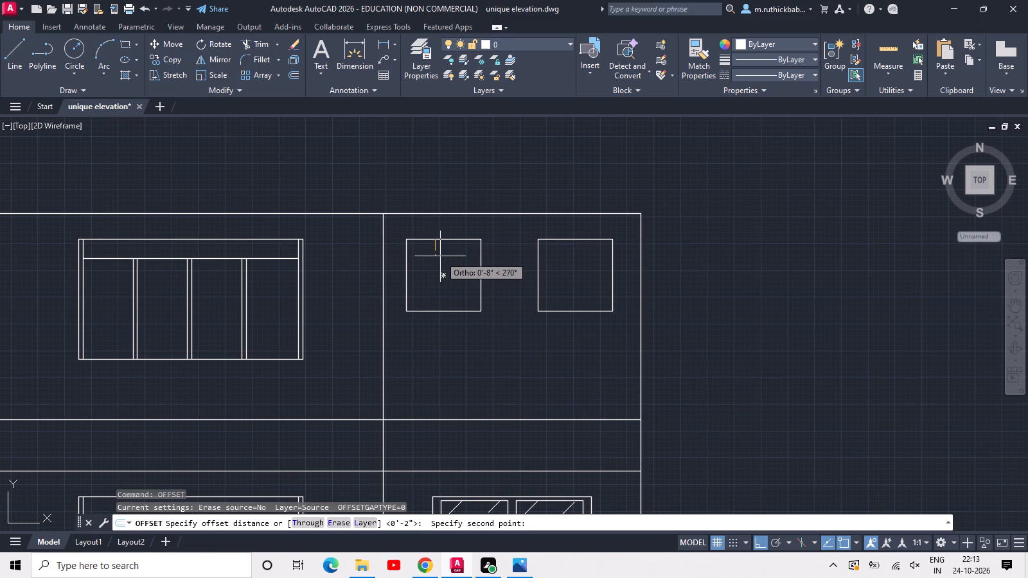
pyautogui.press('3')
pyautogui.press('Return')
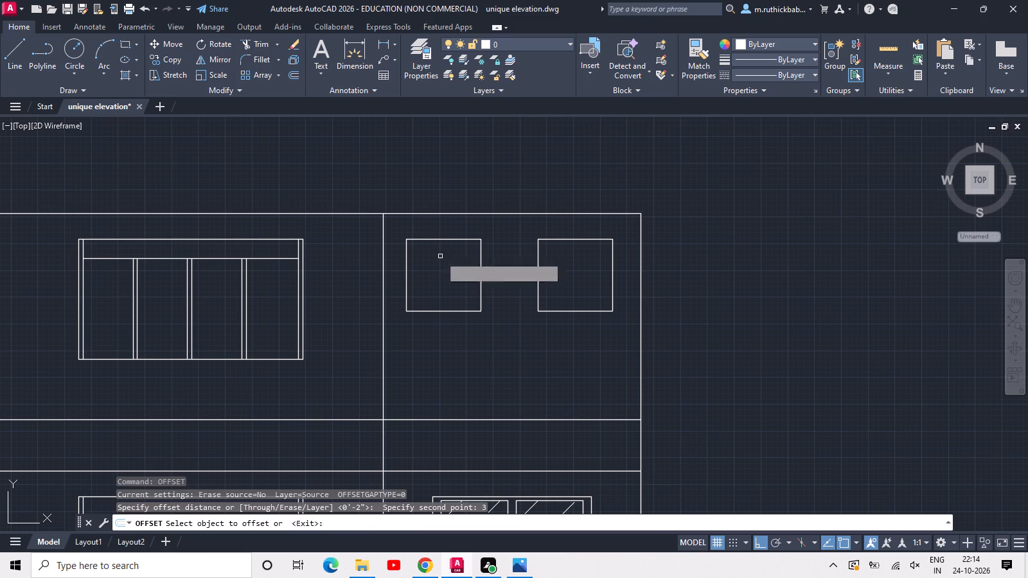
pyautogui.click(440, 238)
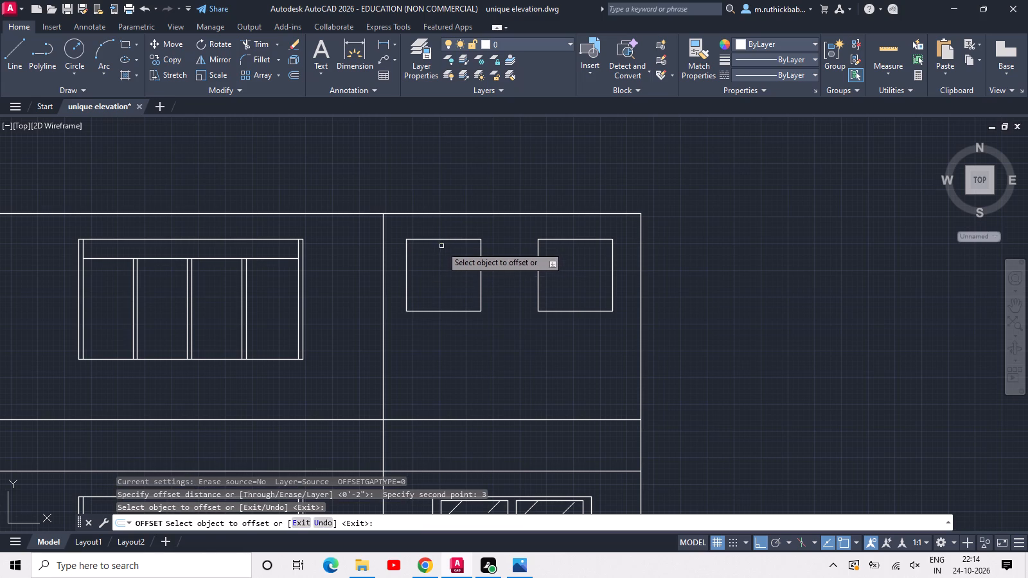
pyautogui.click(448, 240)
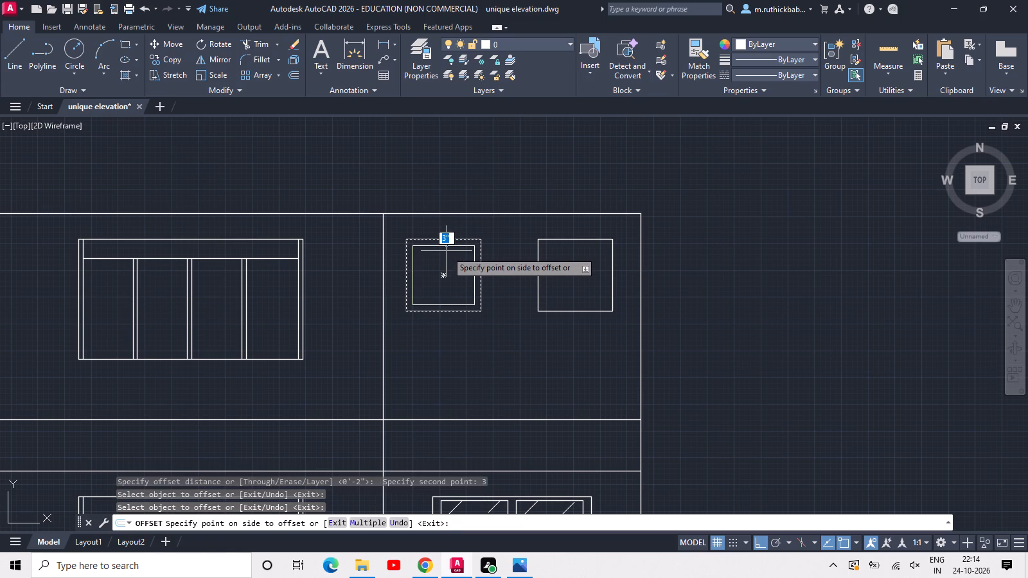
pyautogui.click(447, 251)
pyautogui.click(600, 240)
pyautogui.click(589, 253)
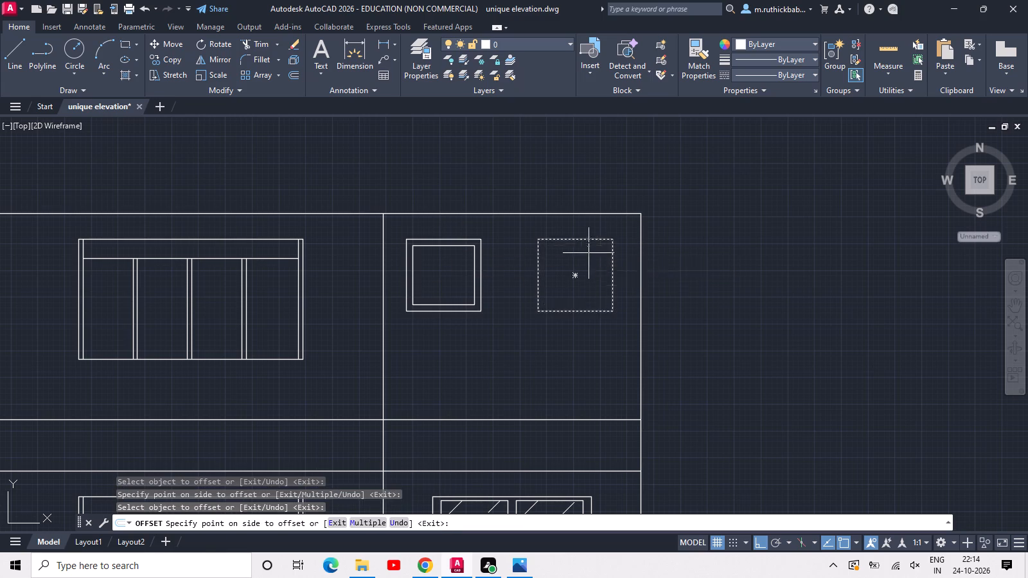
pyautogui.press('Escape')
pyautogui.press('Escape')
# Start a hatch and fill the inner pane of the fourth bay's upper window nearest the third bay.
pyautogui.scroll(-1, 470, 288)
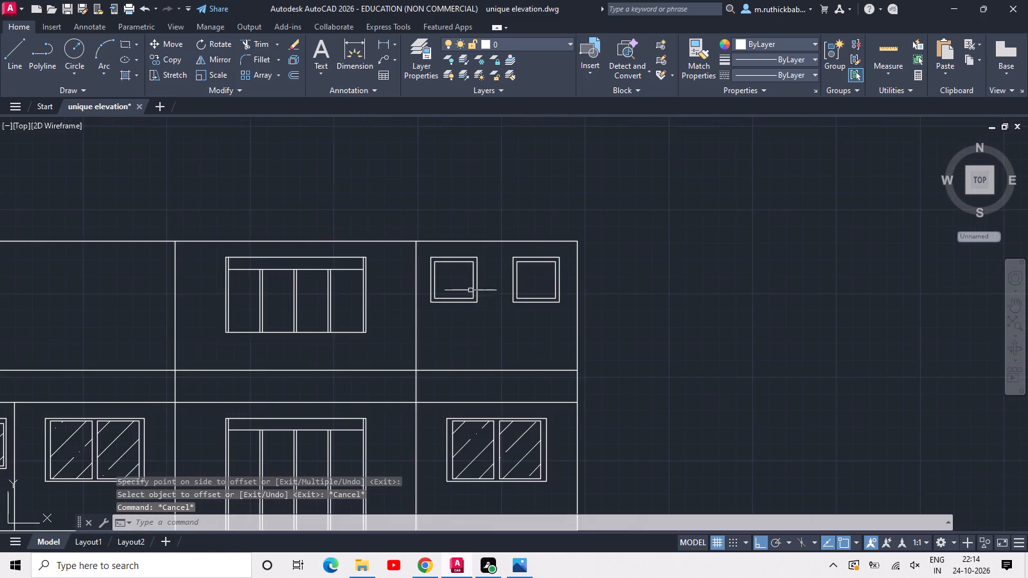
pyautogui.scroll(-2, 459, 308)
pyautogui.scroll(2, 402, 397)
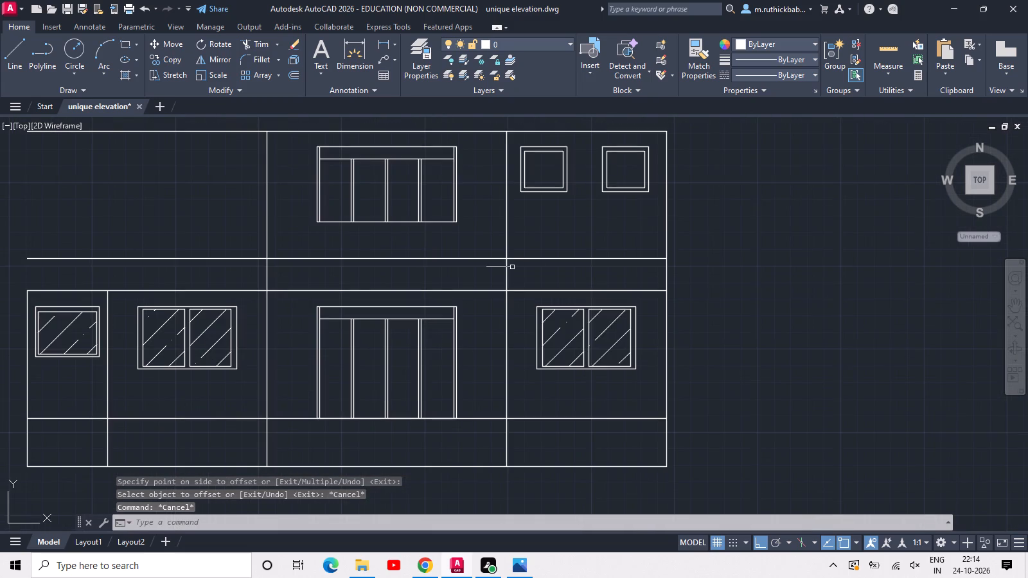
pyautogui.moveTo(517, 259); pyautogui.dragTo(444, 340, button='middle')
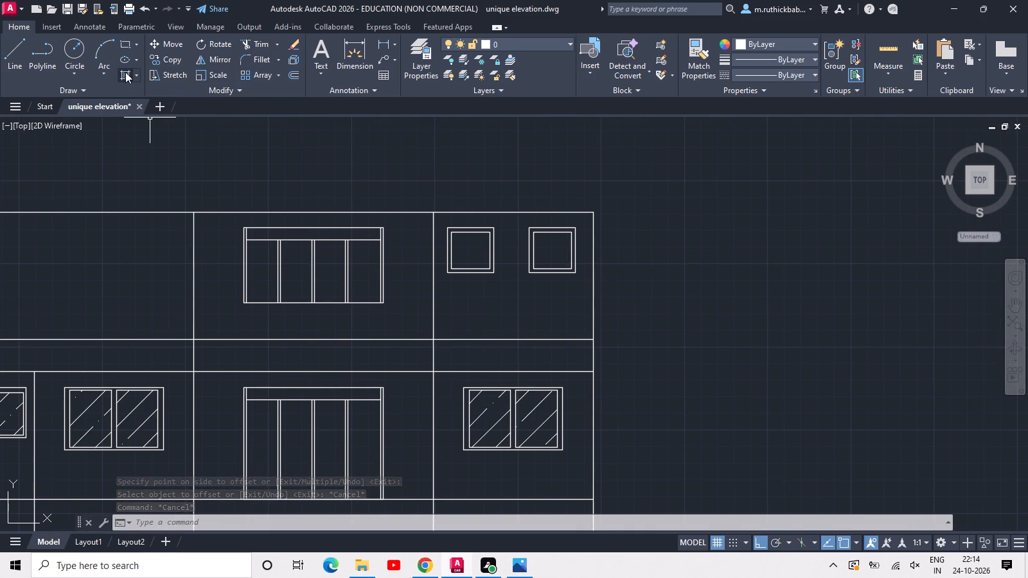
pyautogui.click(125, 72)
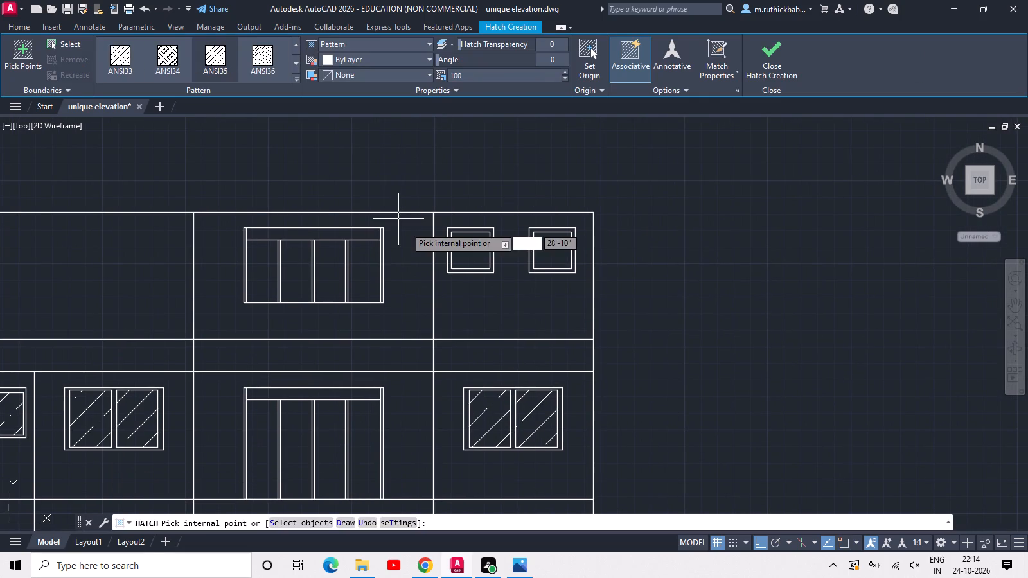
pyautogui.scroll(3, 469, 252)
pyautogui.click(470, 252)
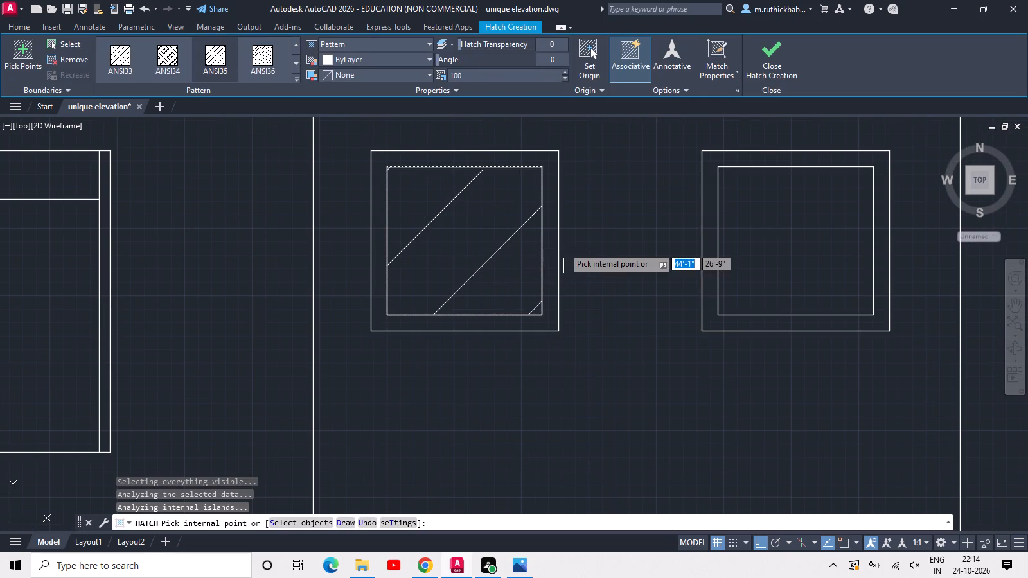
# Try a hatch scale of 66 on the pane, and settle on a scale of 50.
pyautogui.doubleClick(477, 74)
pyautogui.write('66')
pyautogui.press('Return')
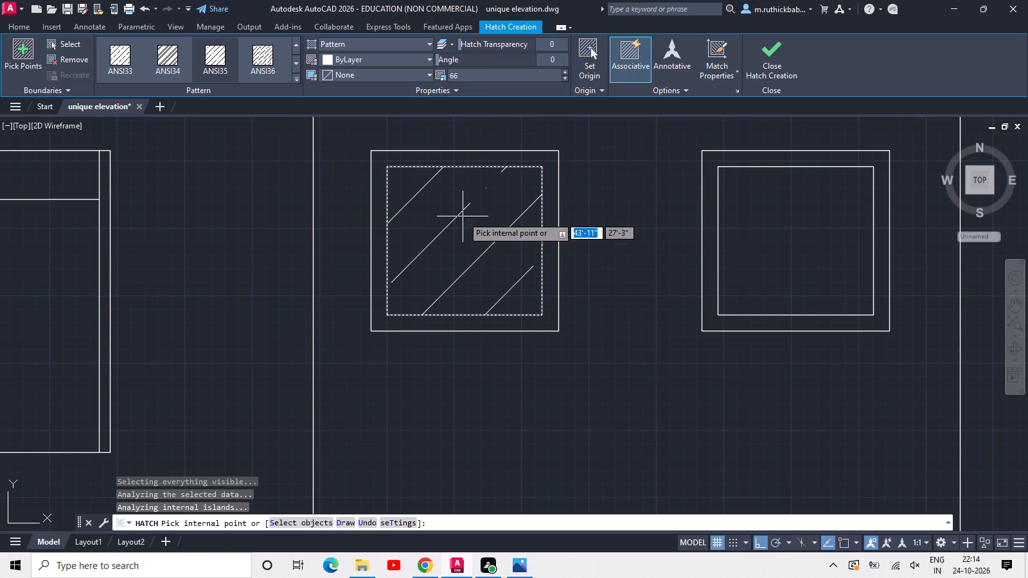
pyautogui.doubleClick(475, 73)
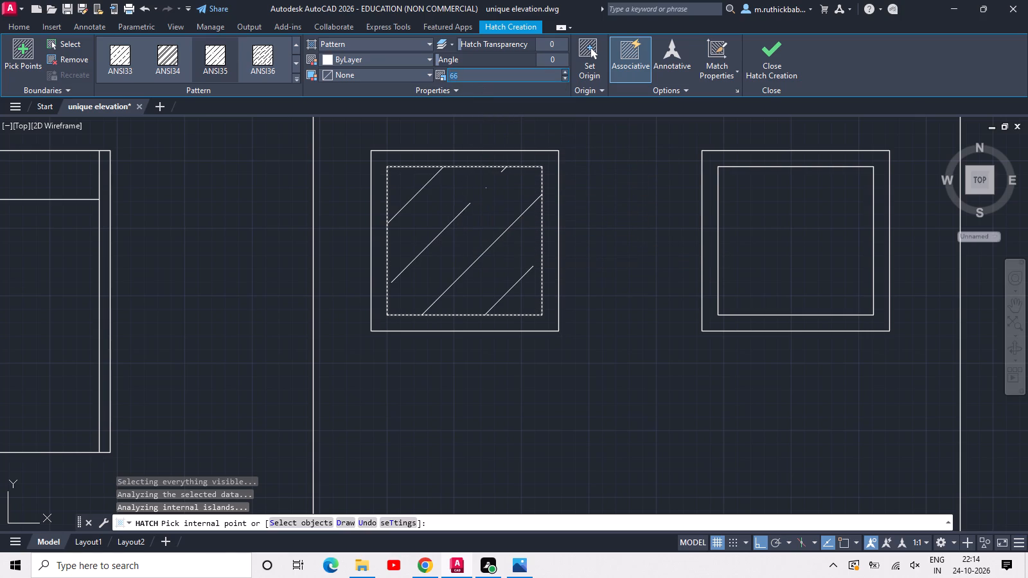
pyautogui.write('50')
pyautogui.press('space')
pyautogui.press('Return')
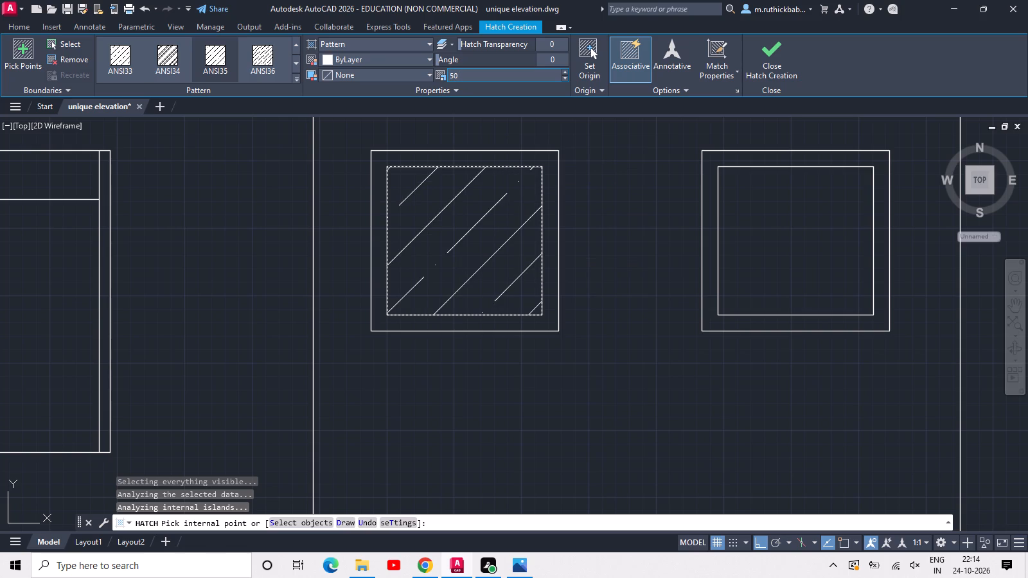
# Add the inner pane of the upper window nearest the outer wall to the hatch.
pyautogui.scroll(-4, 513, 144)
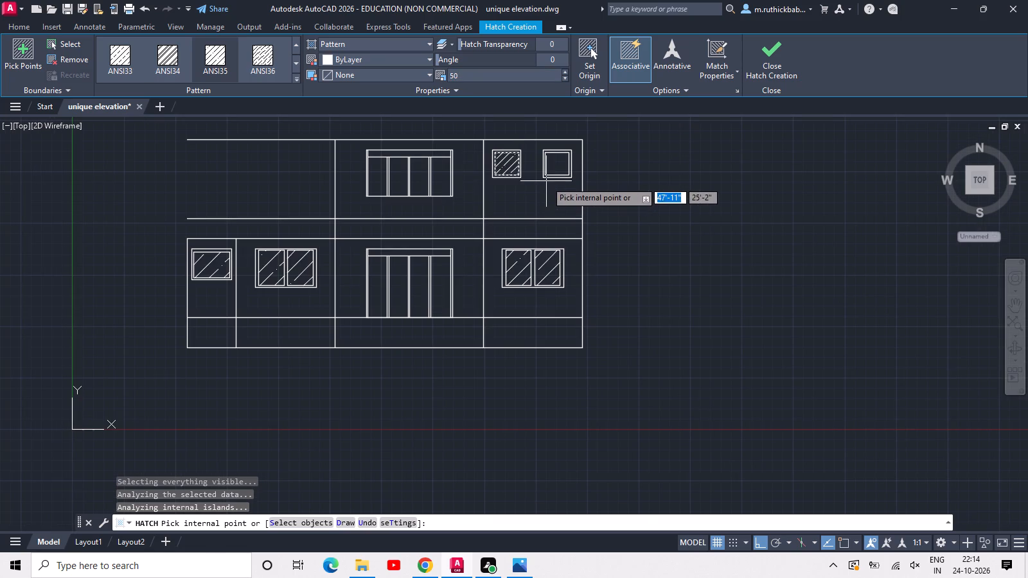
pyautogui.scroll(2, 563, 168)
pyautogui.click(560, 165)
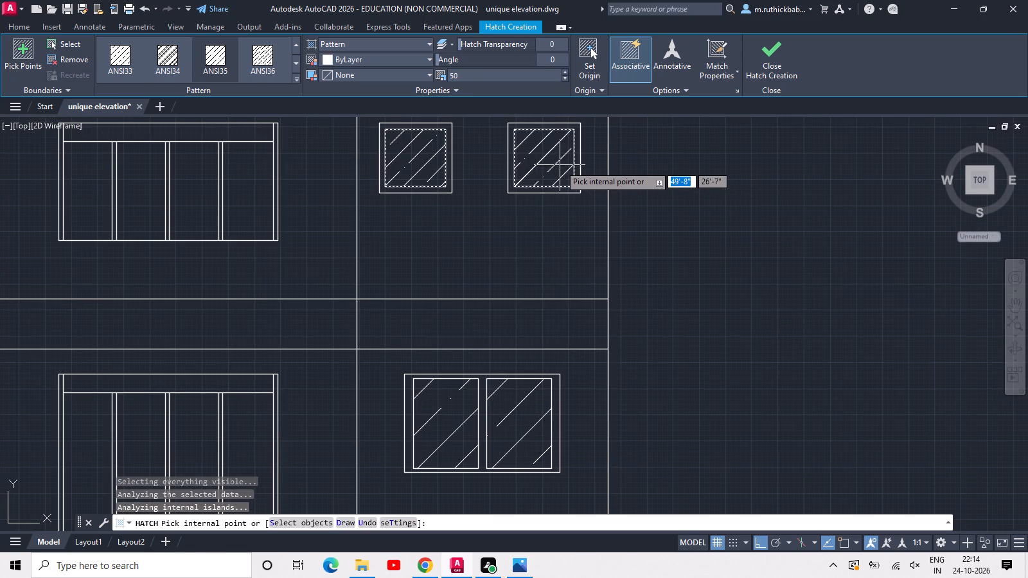
# Change the pattern of both upper window pane hatches to ANSI36 and finish the hatch.
pyautogui.scroll(-1, 451, 191)
pyautogui.moveTo(386, 204); pyautogui.dragTo(442, 225, button='middle')
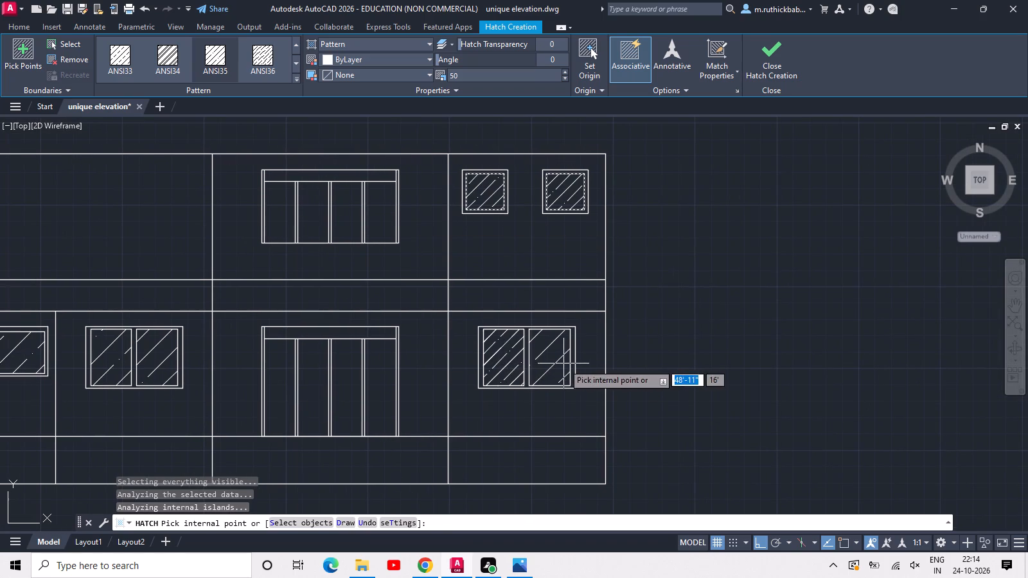
pyautogui.click(264, 62)
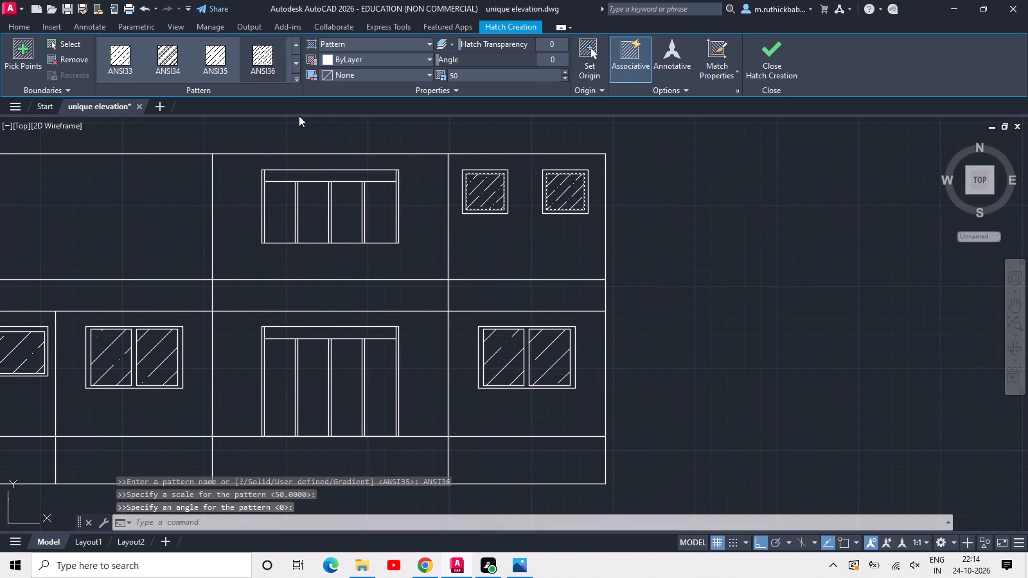
pyautogui.scroll(-1, 510, 245)
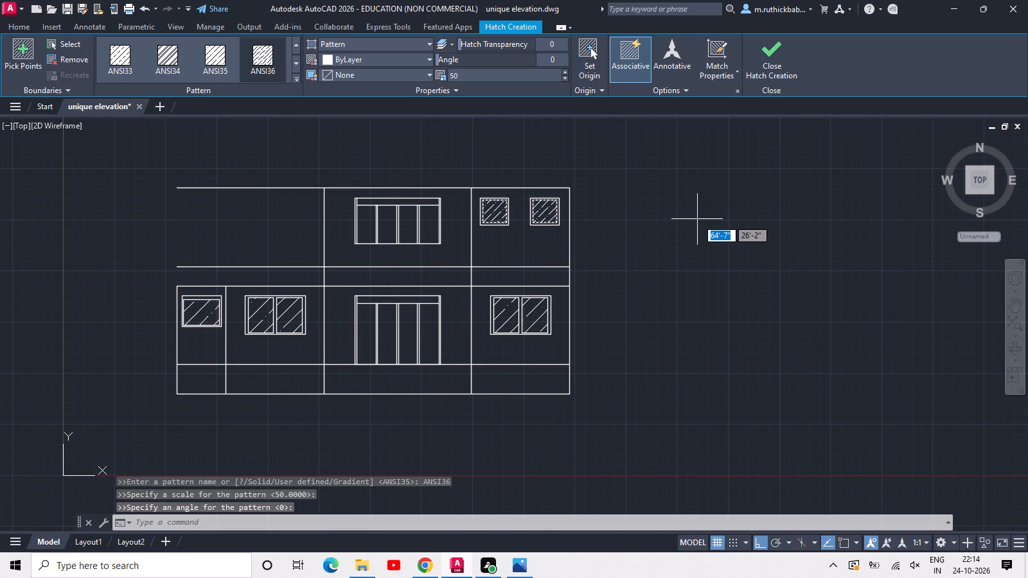
pyautogui.click(774, 55)
# Hatch the header band above the third bay's upper opening with the AR-HBONE pattern at scale 1.
pyautogui.scroll(-1, 522, 215)
pyautogui.scroll(2, 498, 229)
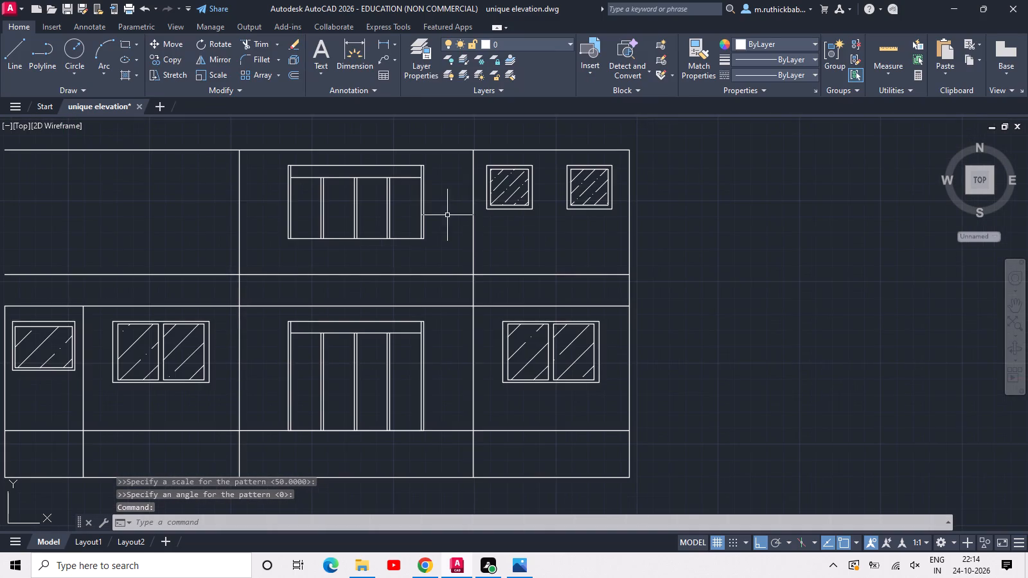
pyautogui.moveTo(447, 215); pyautogui.dragTo(474, 242, button='middle')
pyautogui.scroll(2, 405, 228)
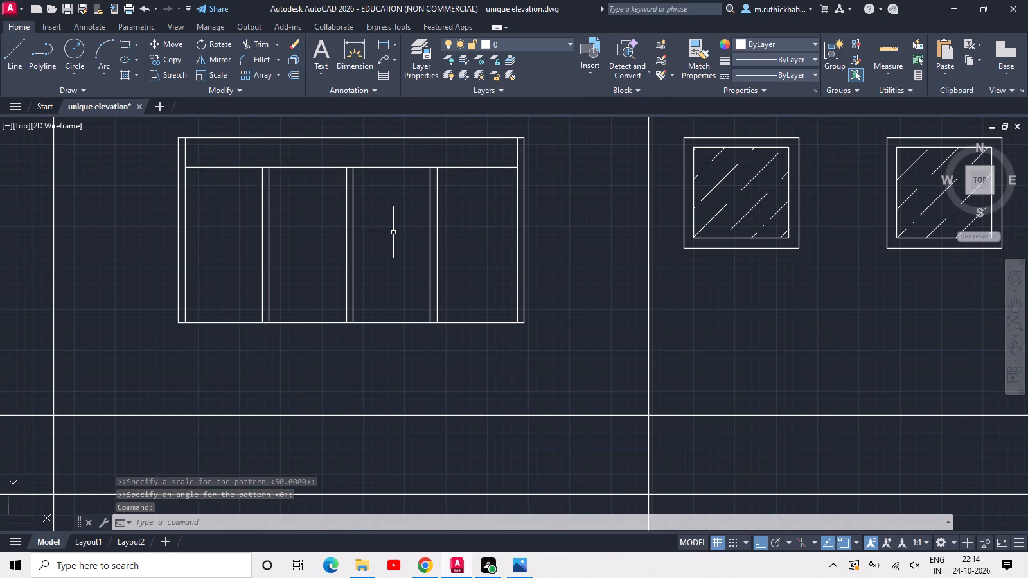
pyautogui.click(127, 77)
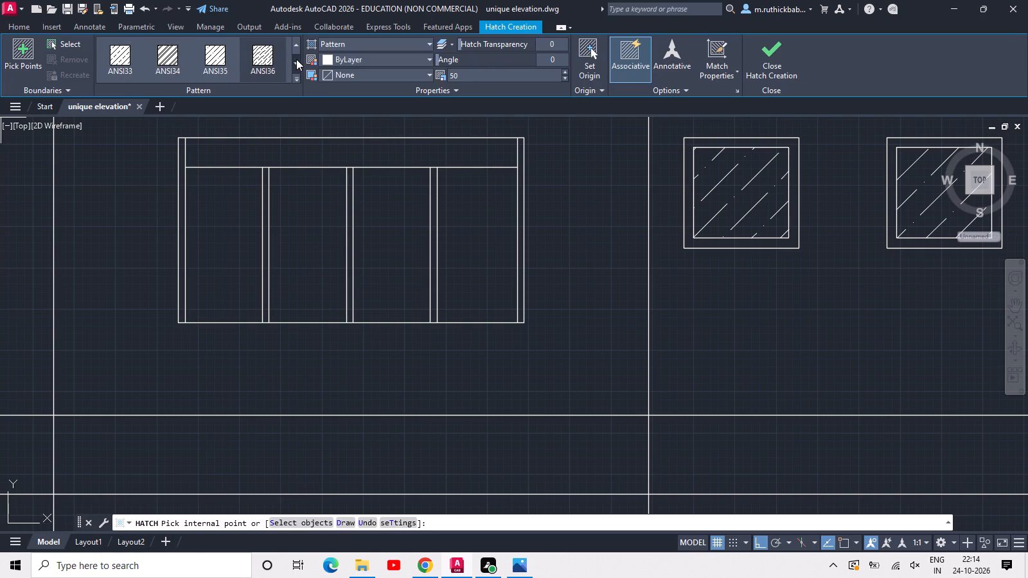
pyautogui.click(296, 59)
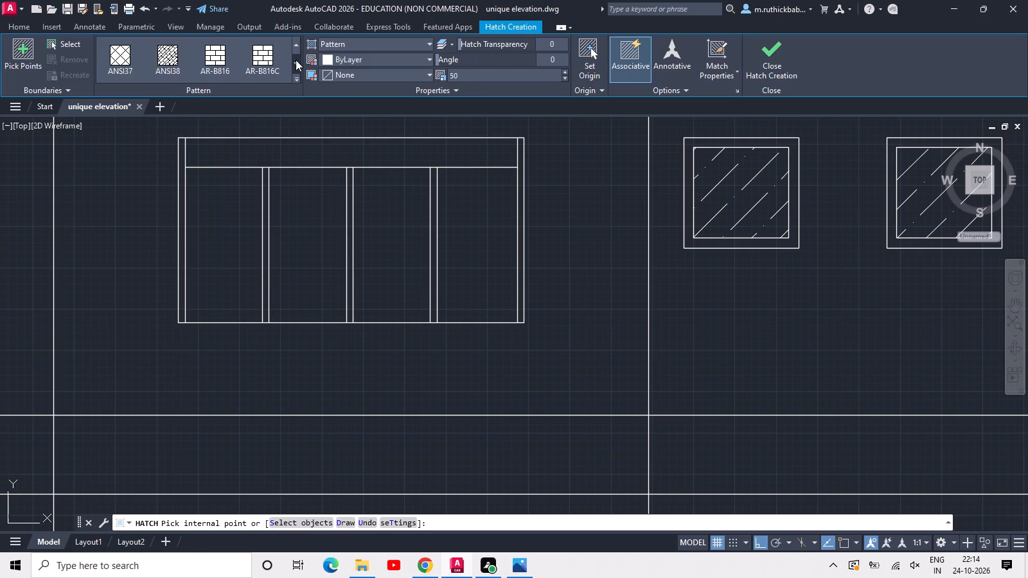
pyautogui.click(296, 60)
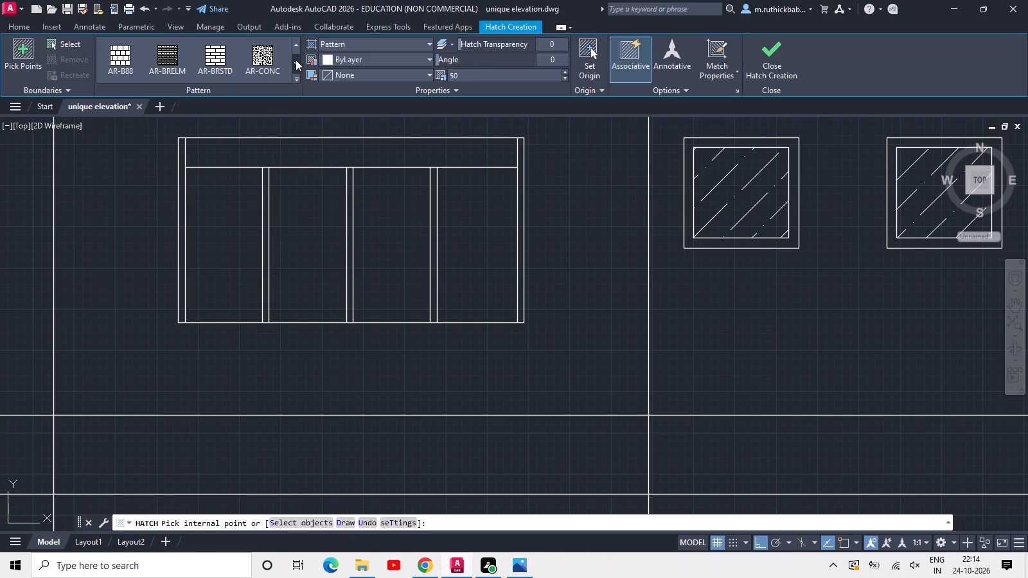
pyautogui.click(296, 60)
pyautogui.click(296, 60)
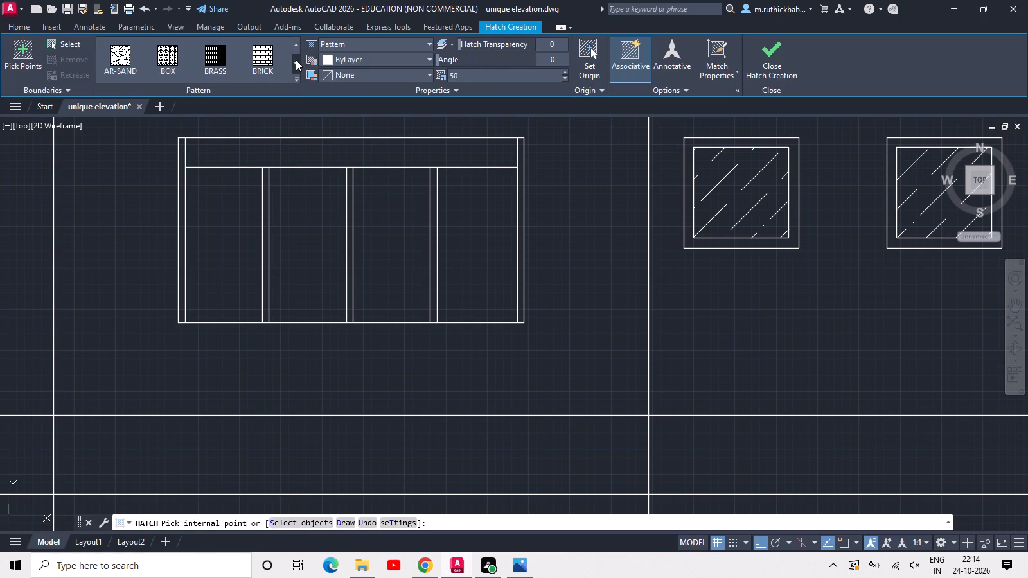
pyautogui.click(290, 47)
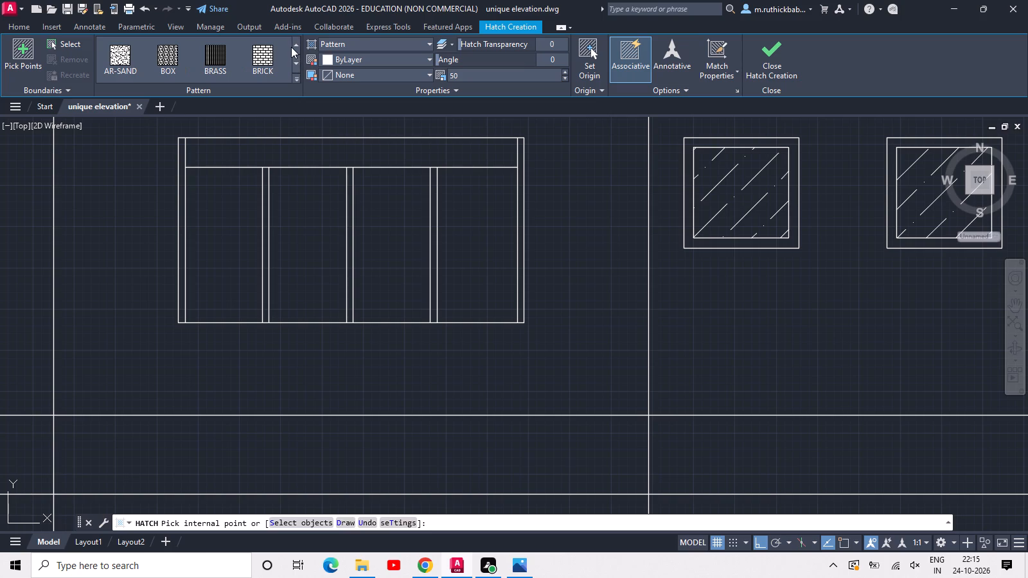
pyautogui.click(292, 46)
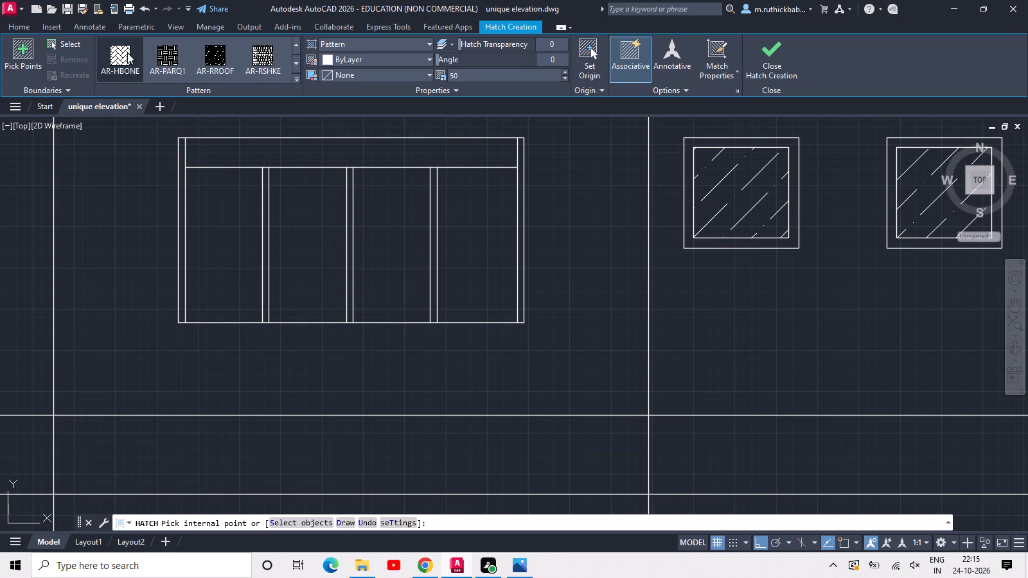
pyautogui.click(120, 55)
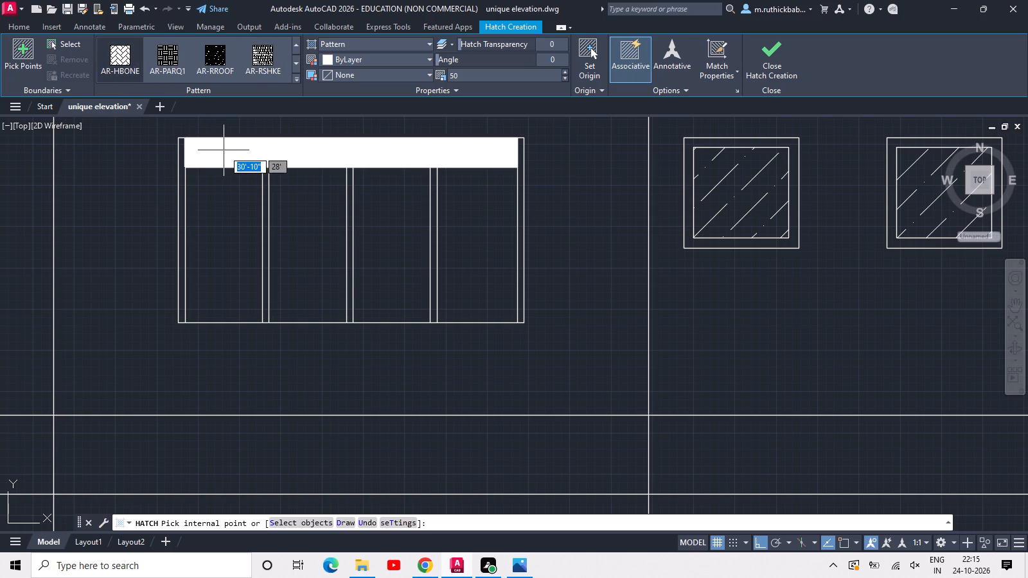
pyautogui.moveTo(465, 74); pyautogui.dragTo(365, 84)
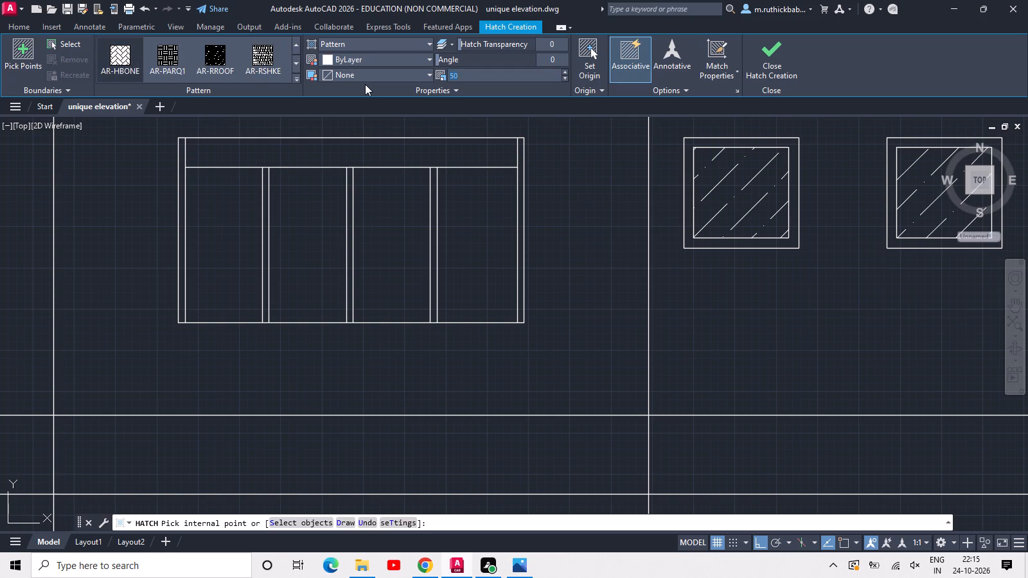
pyautogui.press('1')
pyautogui.press('Return')
pyautogui.click(366, 153)
# Add the header band of the third bay's ground-floor opening to the herringbone hatch and finish it.
pyautogui.scroll(-4, 366, 153)
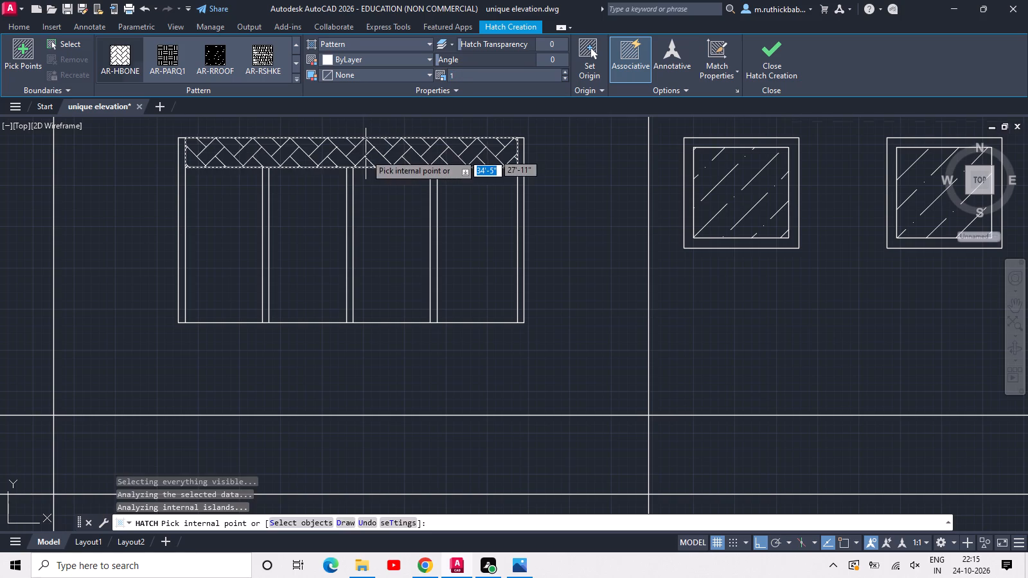
pyautogui.scroll(3, 373, 308)
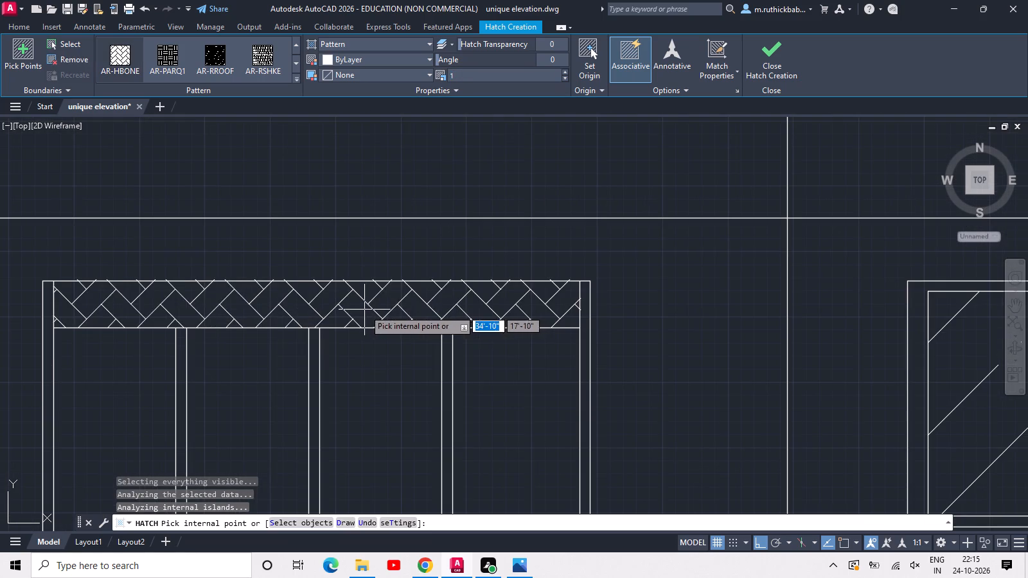
pyautogui.click(364, 310)
pyautogui.scroll(-3, 368, 307)
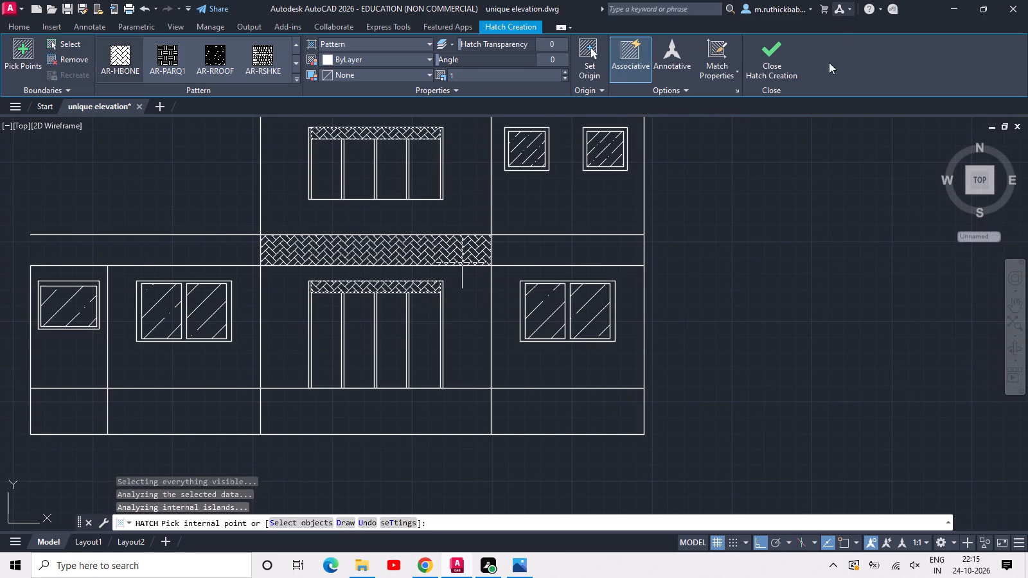
pyautogui.click(768, 60)
# Draw an 8' vertical divider from the upper floor line to the roof line, over the second bay near the first.
pyautogui.scroll(-1, 515, 166)
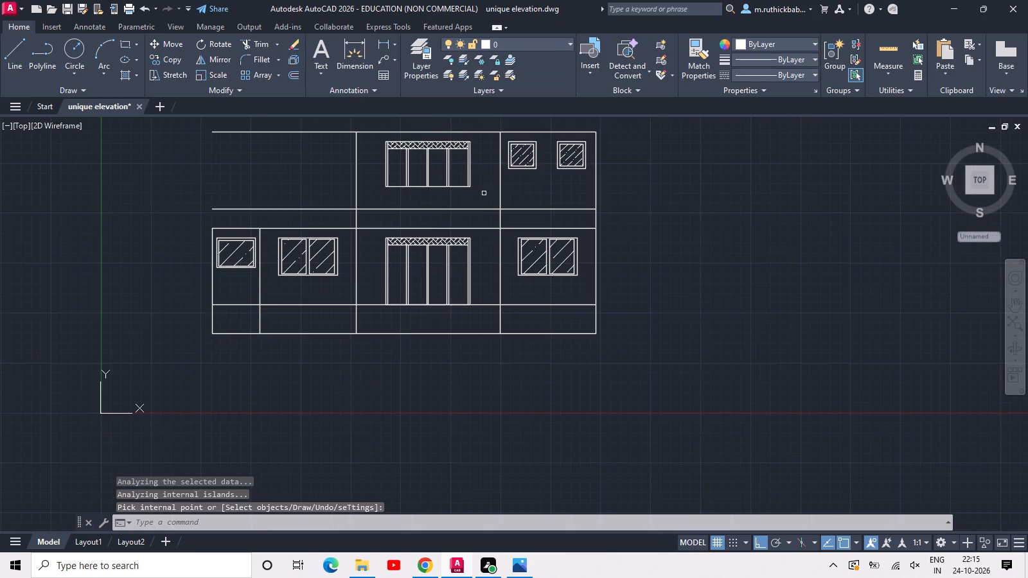
pyautogui.moveTo(461, 182); pyautogui.dragTo(491, 241, button='middle')
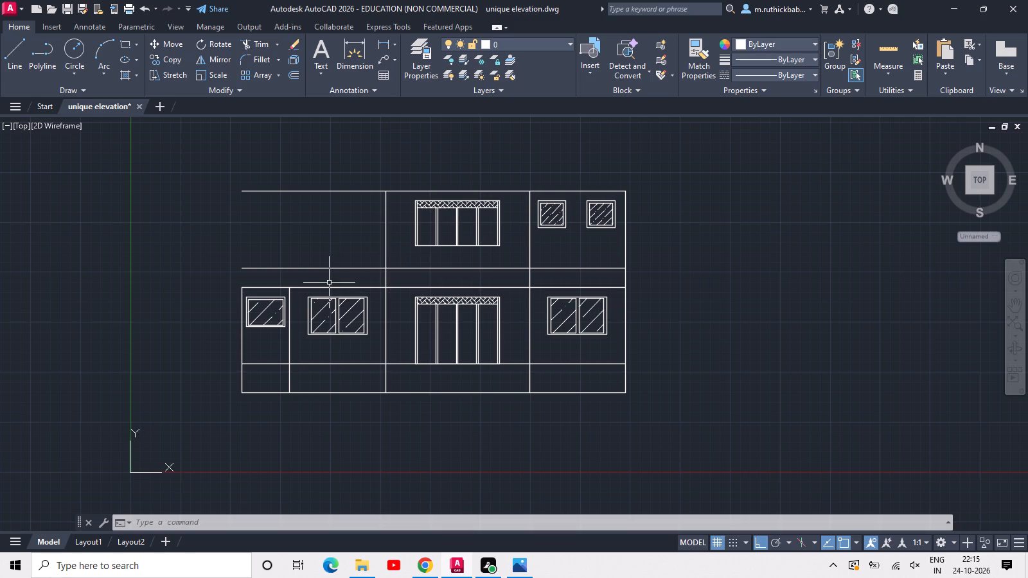
pyautogui.press('l')
pyautogui.press('space')
pyautogui.scroll(3, 268, 281)
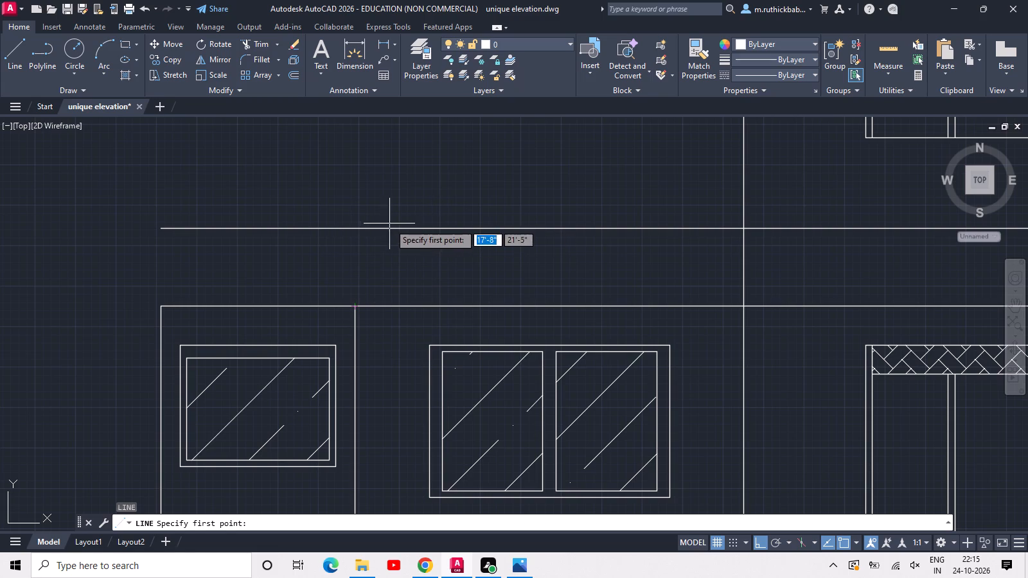
pyautogui.click(417, 229)
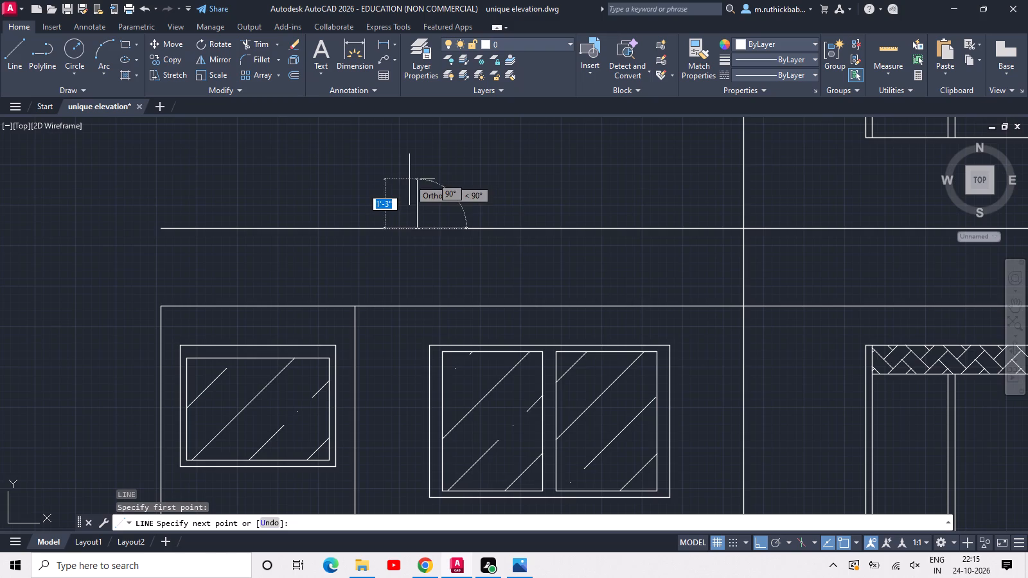
pyautogui.scroll(-4, 409, 179)
pyautogui.moveTo(412, 180); pyautogui.dragTo(407, 283, button='middle')
pyautogui.scroll(2, 411, 254)
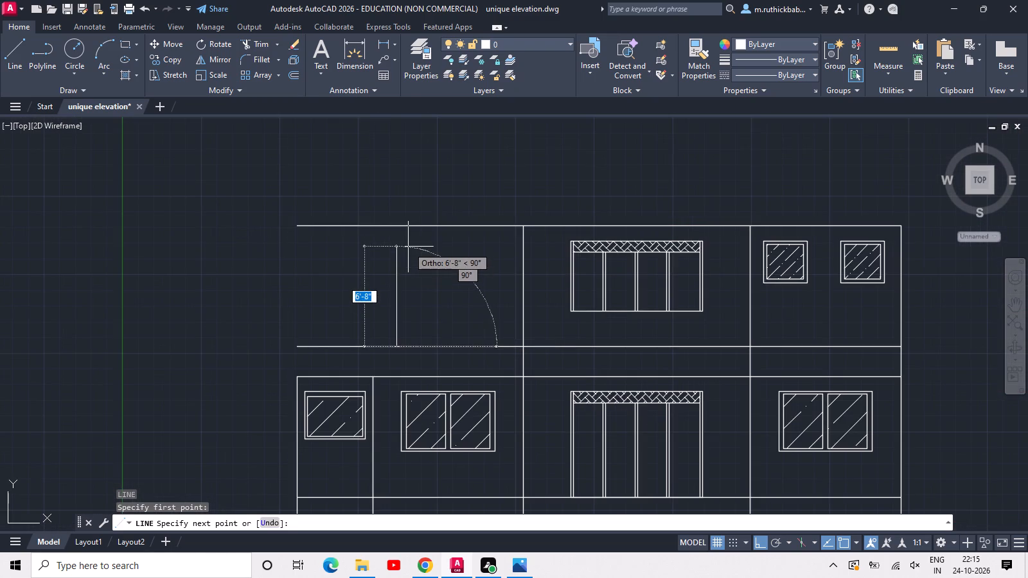
pyautogui.scroll(1, 407, 245)
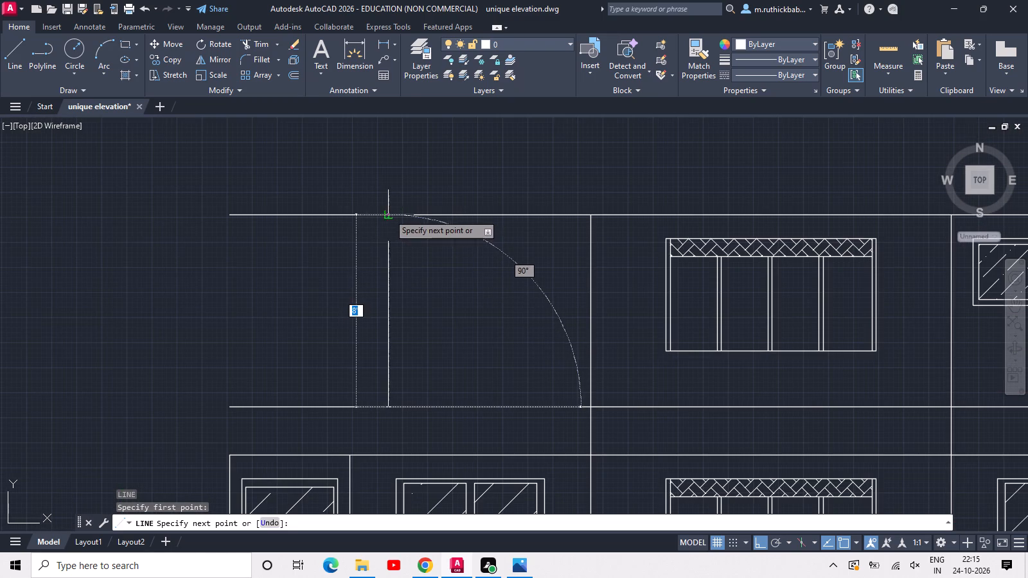
pyautogui.click(388, 214)
pyautogui.press('Escape')
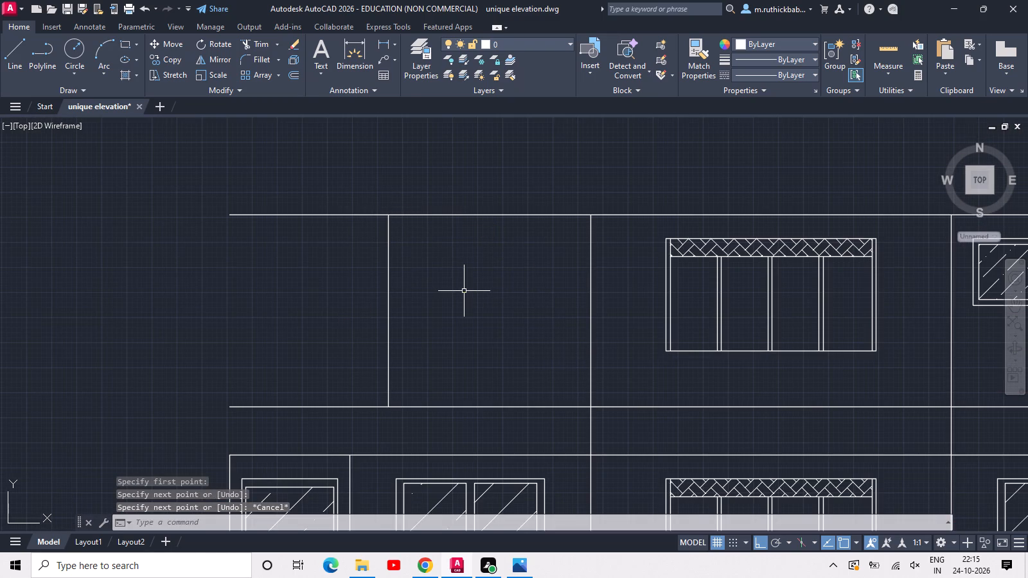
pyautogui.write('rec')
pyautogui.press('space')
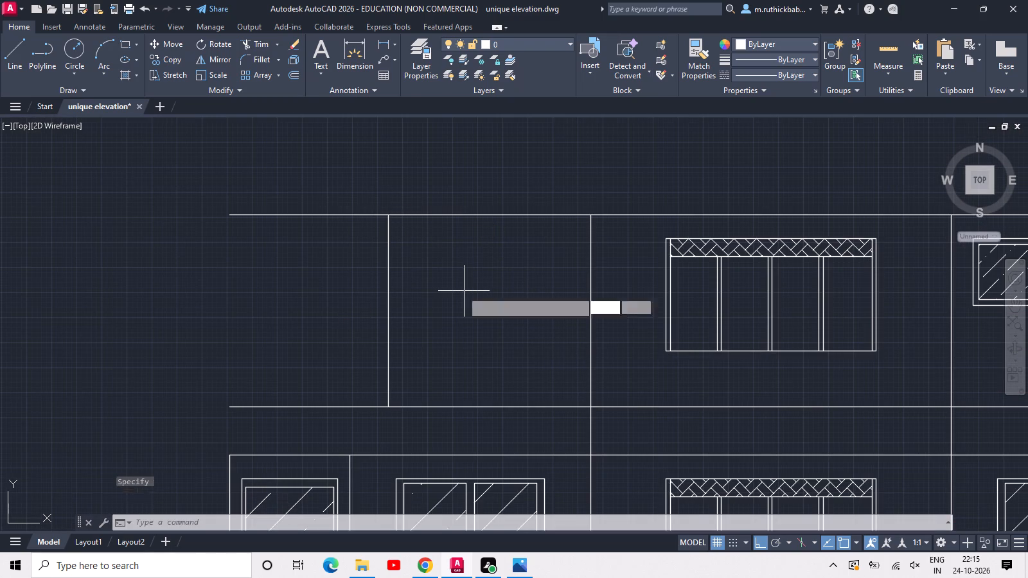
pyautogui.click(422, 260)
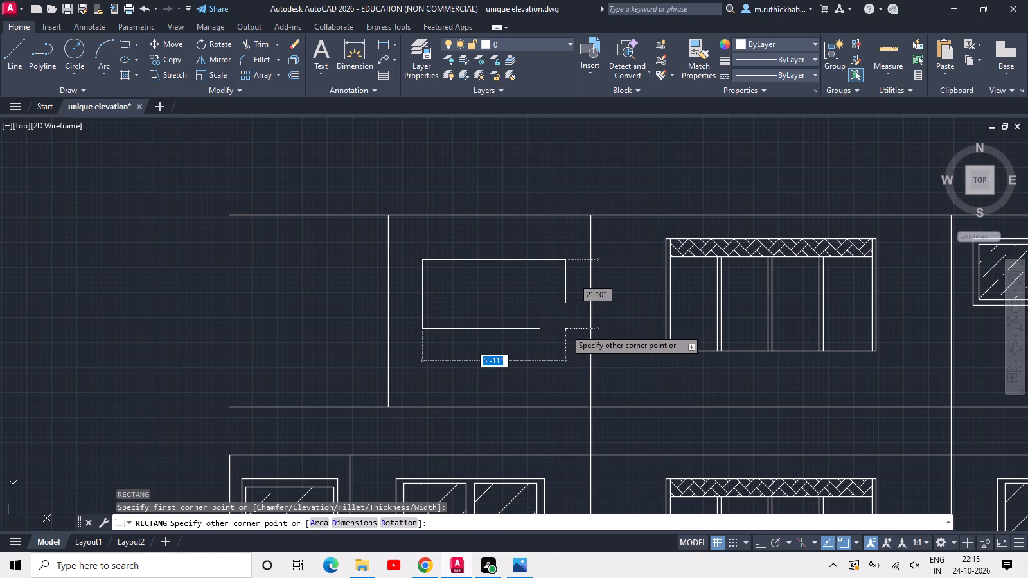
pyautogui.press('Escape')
# Copy the fourth bay's upper window nearest the third bay, with its hatch, horizontally to just inside the new upper divider.
pyautogui.scroll(-1, 565, 324)
pyautogui.moveTo(565, 319); pyautogui.dragTo(371, 336, button='middle')
pyautogui.scroll(2, 711, 322)
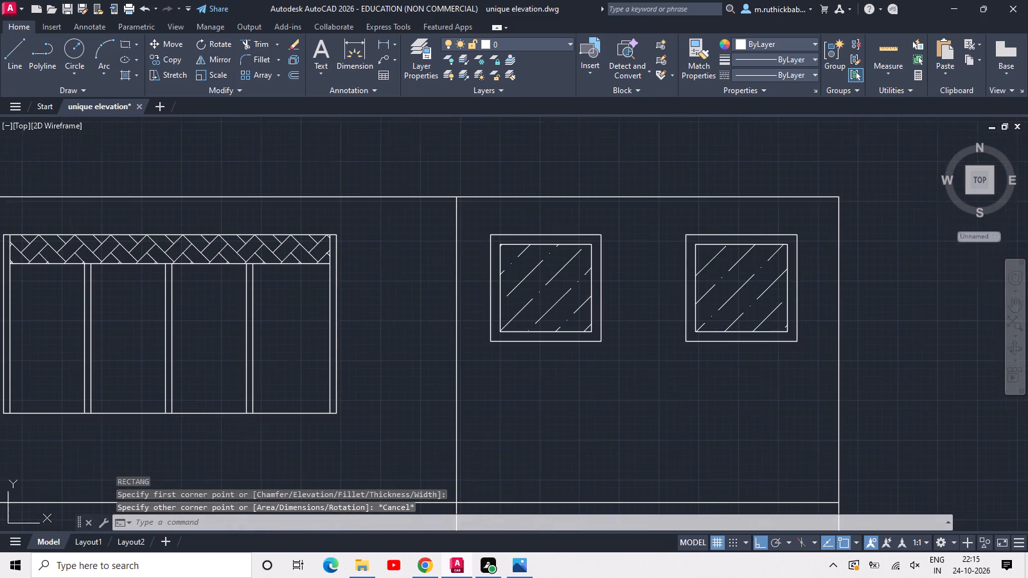
pyautogui.moveTo(628, 225); pyautogui.dragTo(623, 232)
pyautogui.click(510, 348)
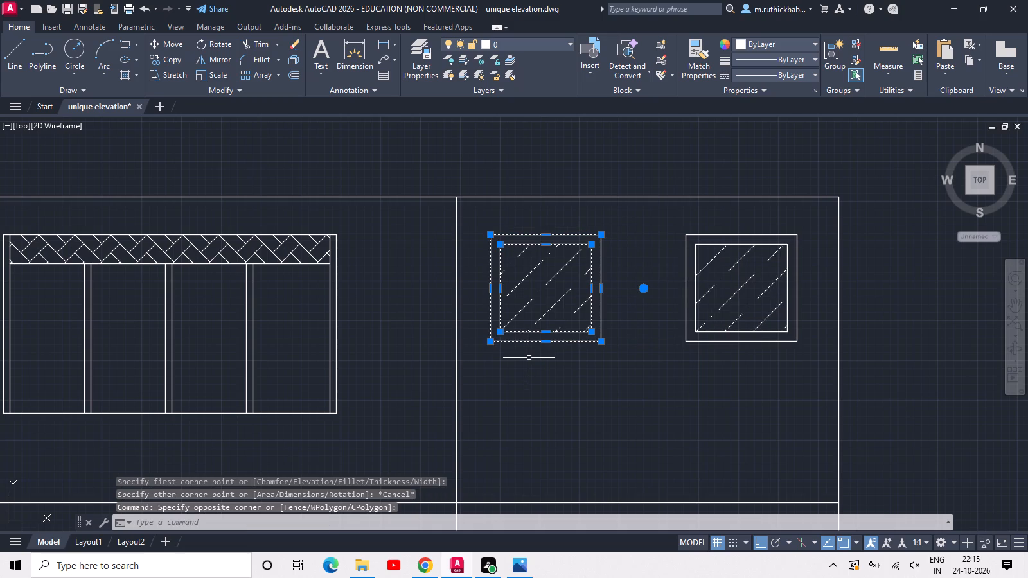
pyautogui.write('co')
pyautogui.press('space')
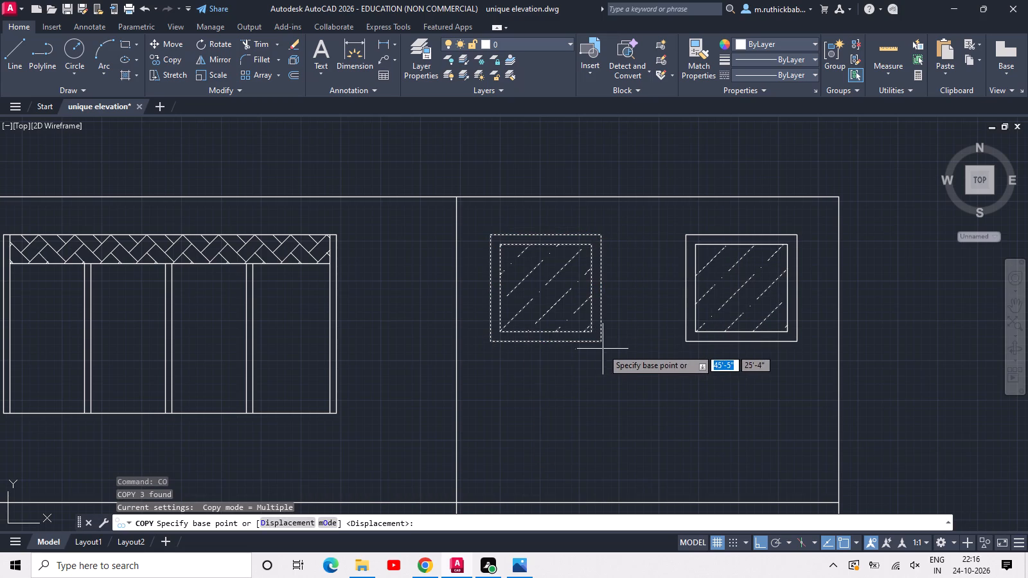
pyautogui.click(603, 343)
pyautogui.moveTo(364, 356); pyautogui.dragTo(782, 358, button='middle')
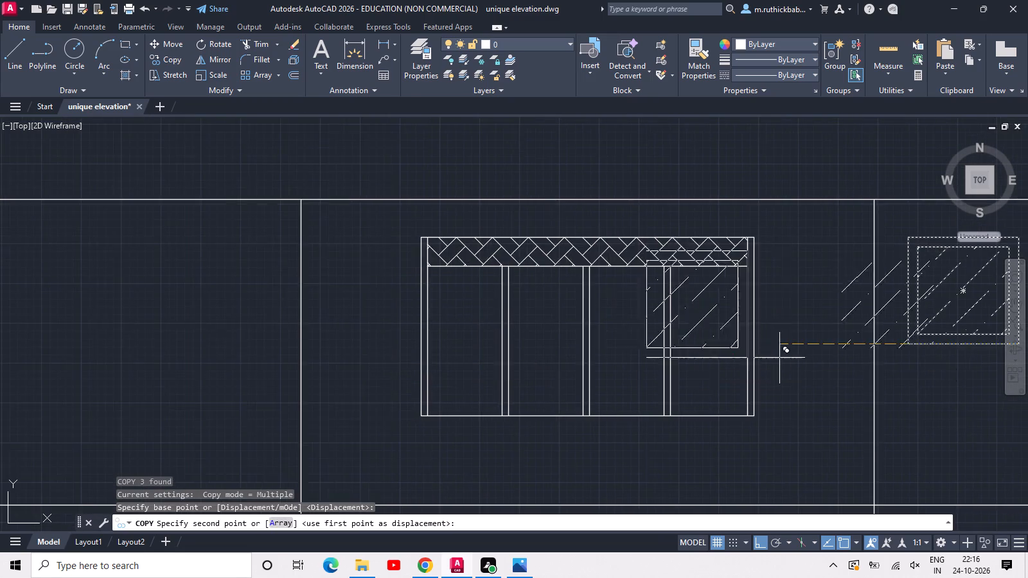
pyautogui.scroll(-1, 540, 372)
pyautogui.moveTo(204, 366); pyautogui.dragTo(348, 365, button='middle')
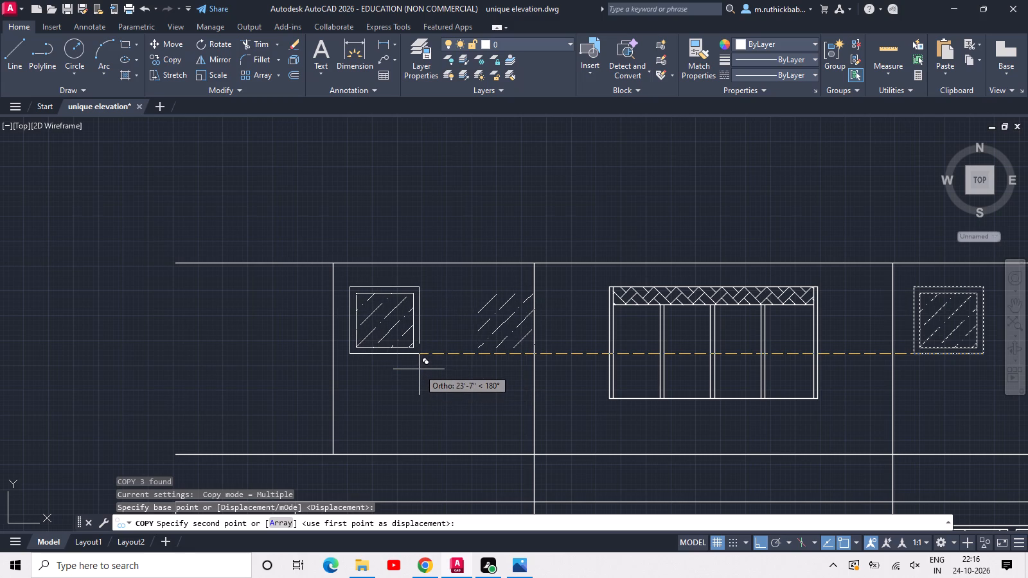
pyautogui.click(428, 371)
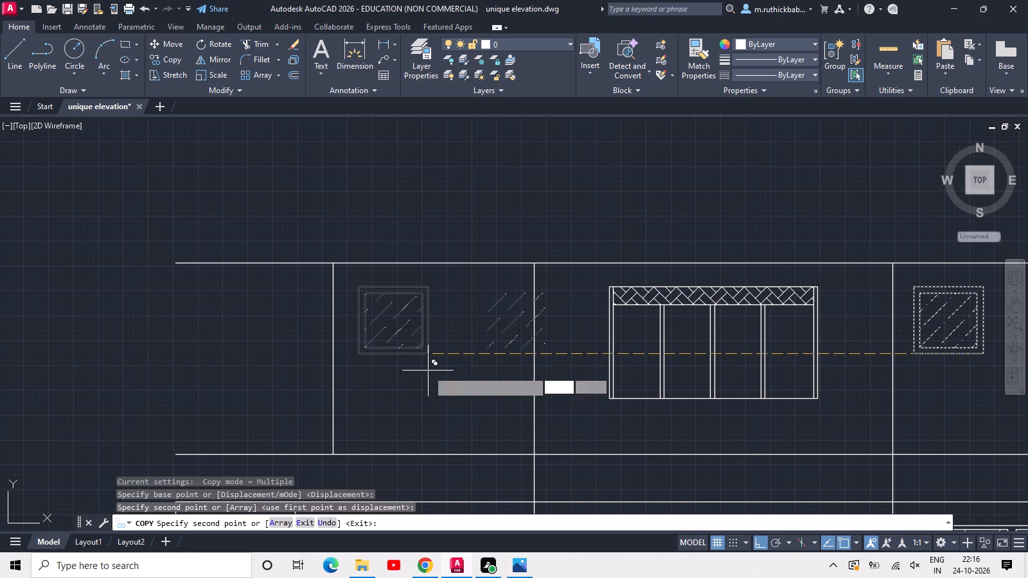
pyautogui.press('Escape')
# Delete the copied hatch lying beside the new window in the second bay's upper level.
pyautogui.scroll(3, 526, 368)
pyautogui.click(508, 339)
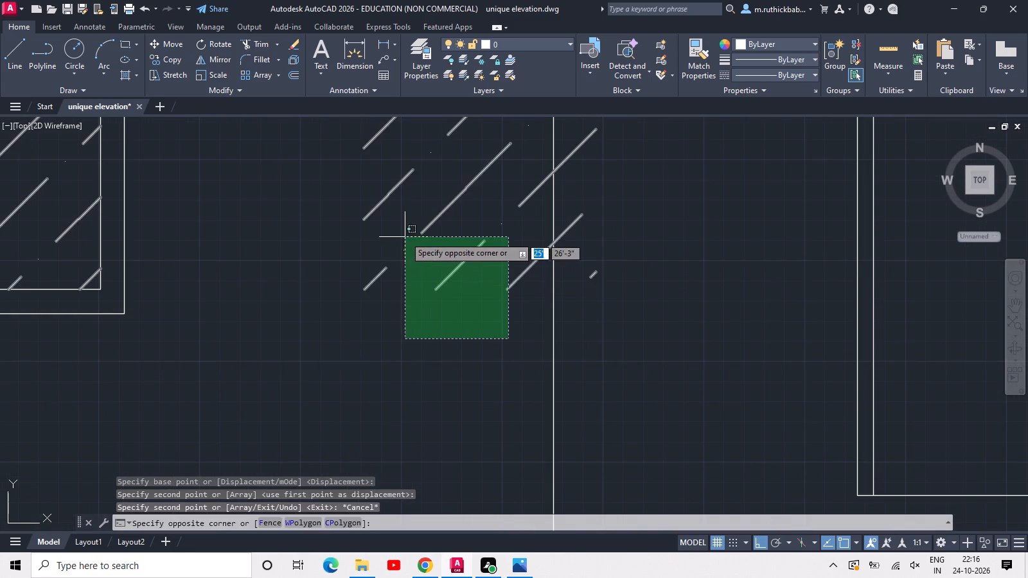
pyautogui.click(399, 230)
pyautogui.scroll(-3, 399, 230)
pyautogui.moveTo(399, 230); pyautogui.dragTo(416, 374, button='middle')
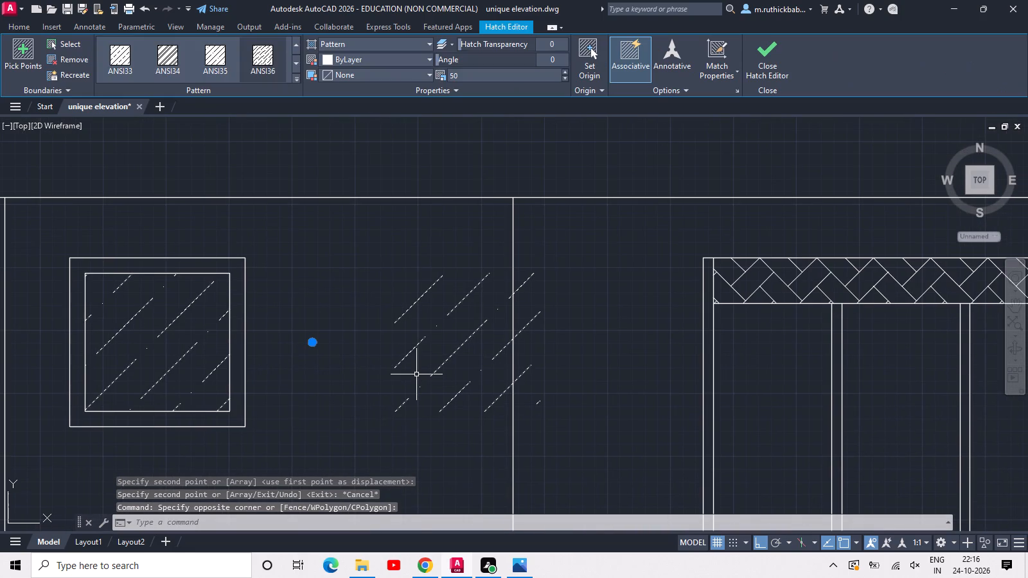
pyautogui.press('Delete')
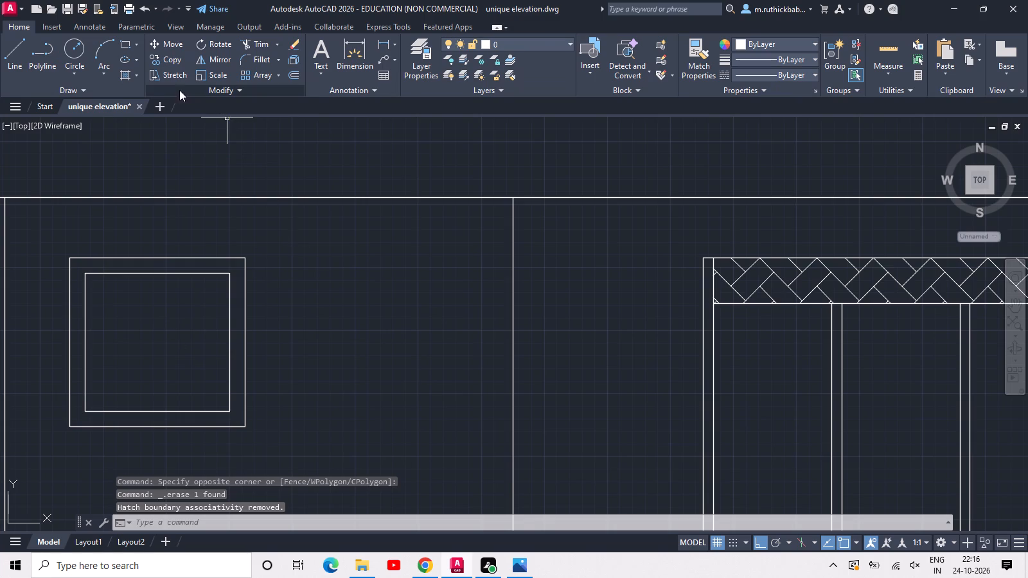
# Stretch the second bay's upper window, outer and inner frames, about 3'-4" horizontally towards the third bay.
pyautogui.click(165, 75)
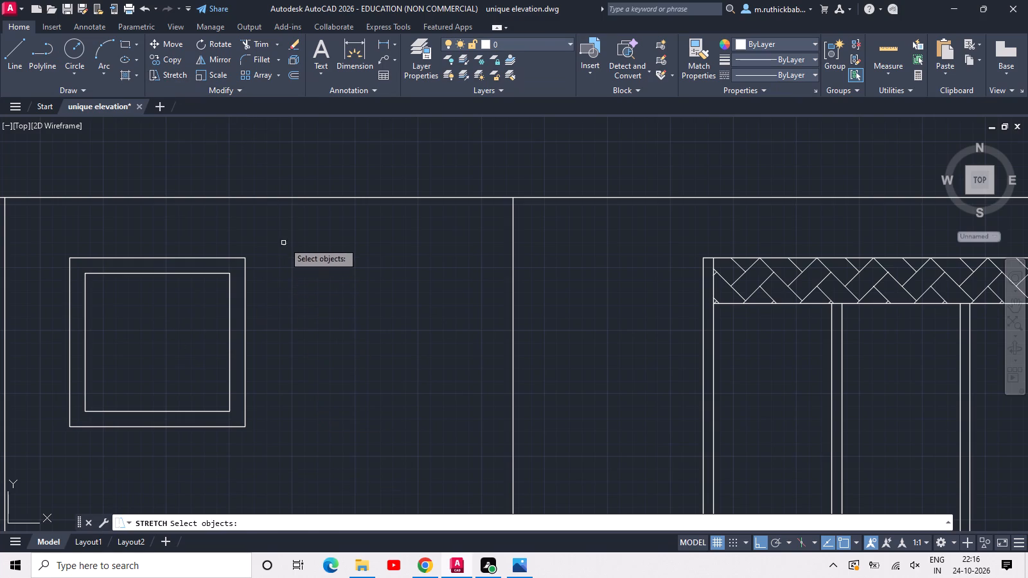
pyautogui.click(284, 240)
pyautogui.click(183, 464)
pyautogui.press('space')
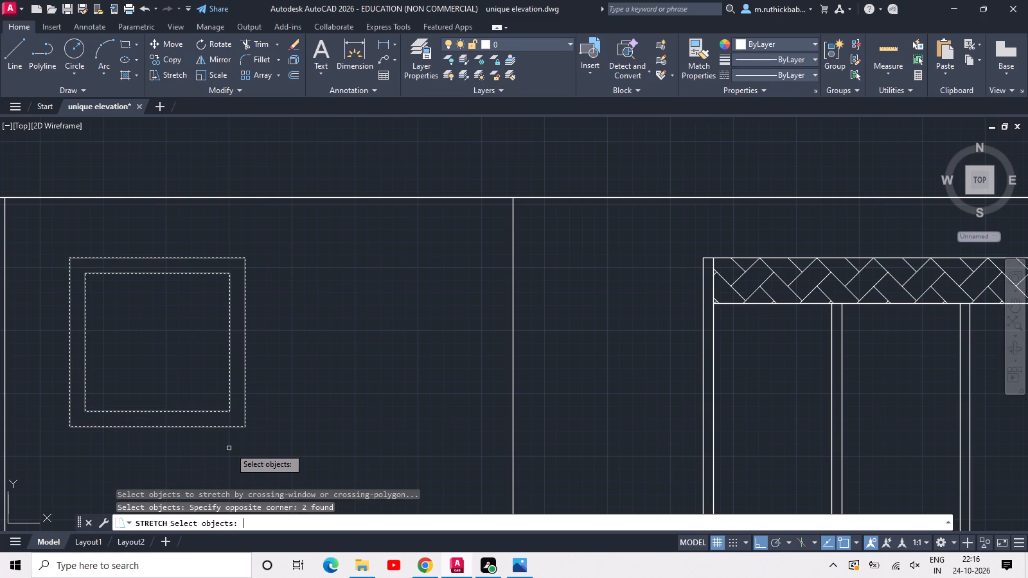
pyautogui.click(245, 428)
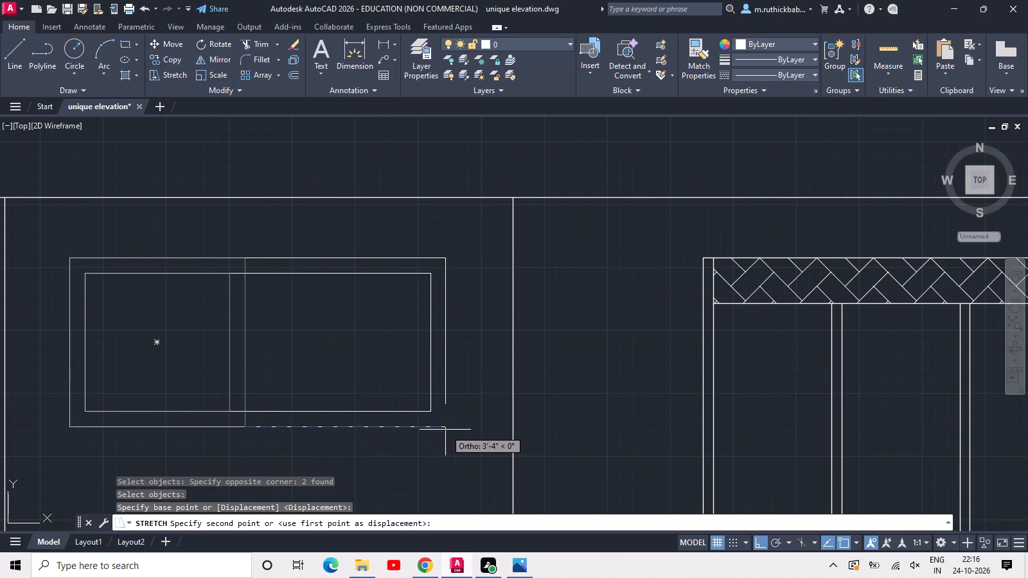
pyautogui.click(445, 430)
pyautogui.press('Escape')
# Draw a vertical centre line between the top and bottom edges of the stretched window's inner frame.
pyautogui.write('l')
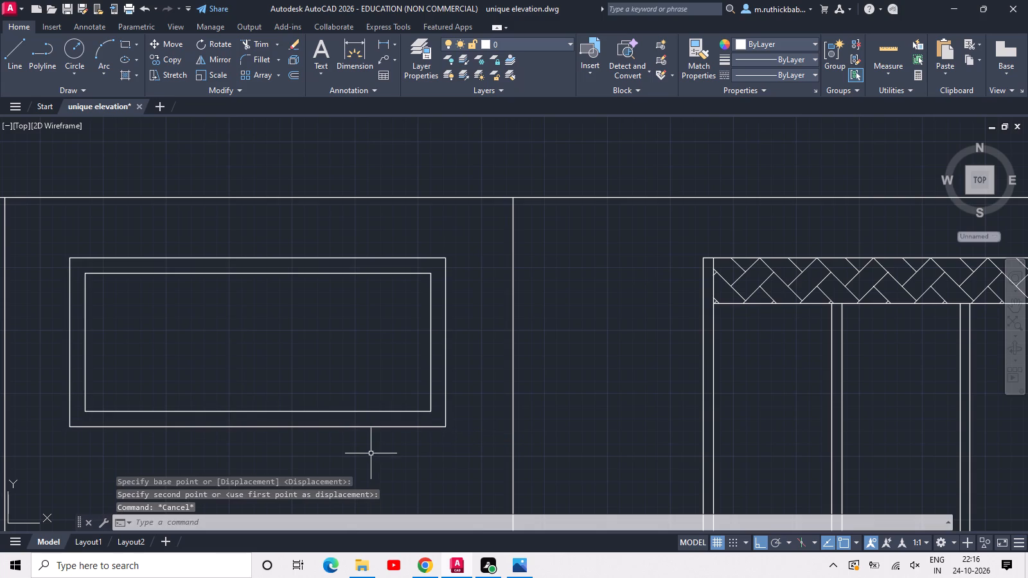
pyautogui.press('space')
pyautogui.click(260, 274)
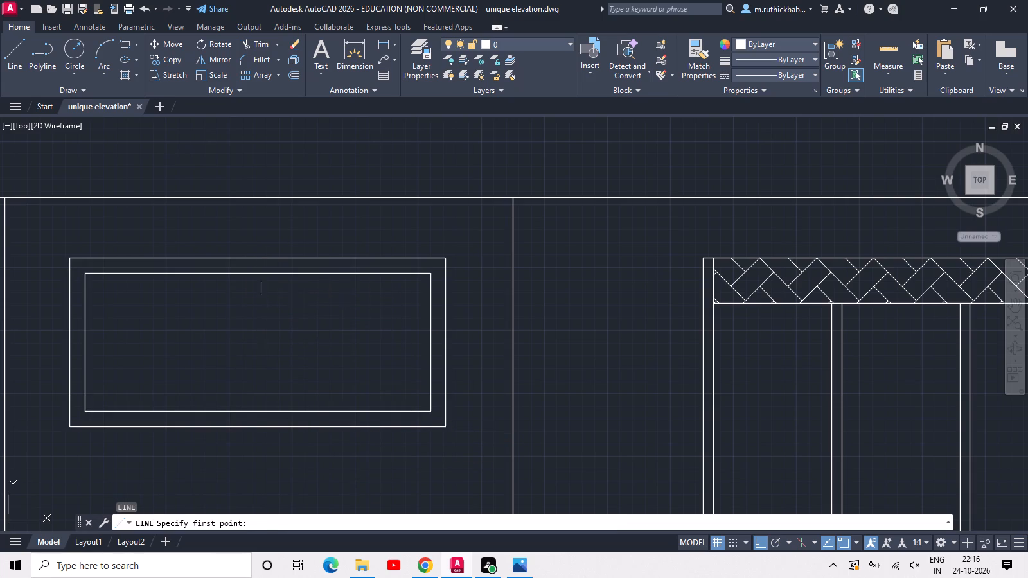
pyautogui.click(258, 410)
pyautogui.press('Escape')
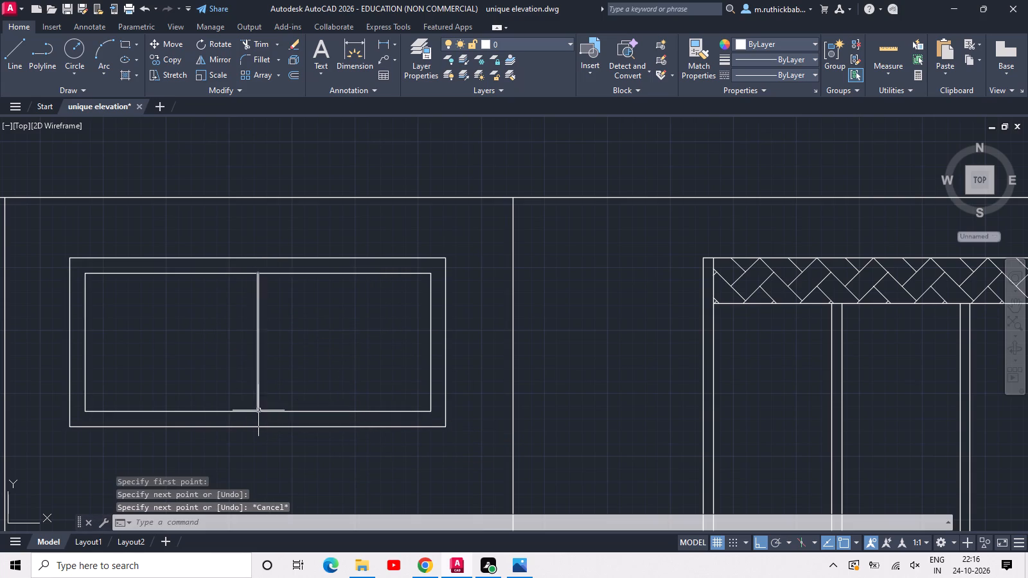
# Offset the window's centre line 2" to both sides and delete the original centre line.
pyautogui.write('off')
pyautogui.press('space')
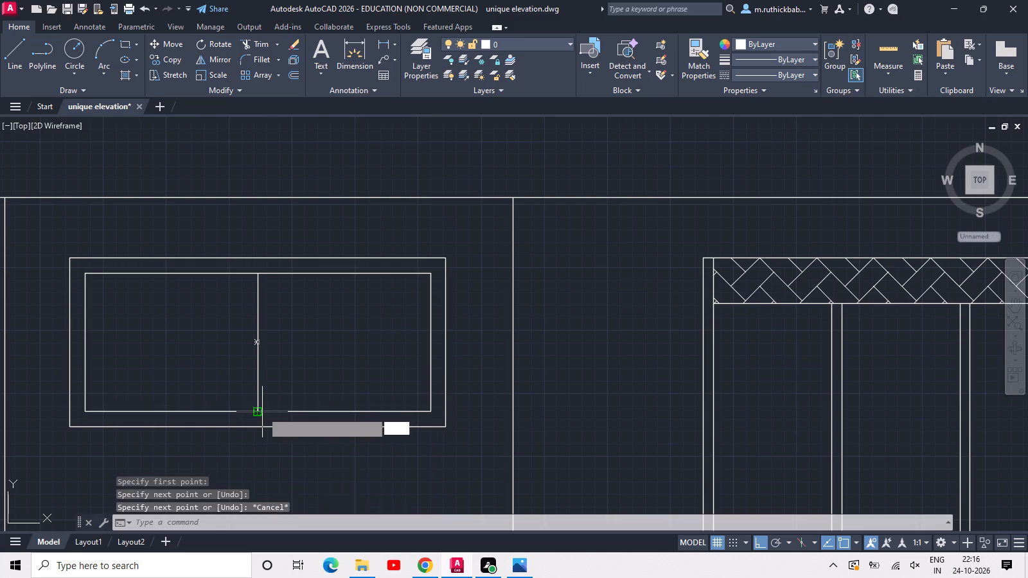
pyautogui.write('2')
pyautogui.press('space')
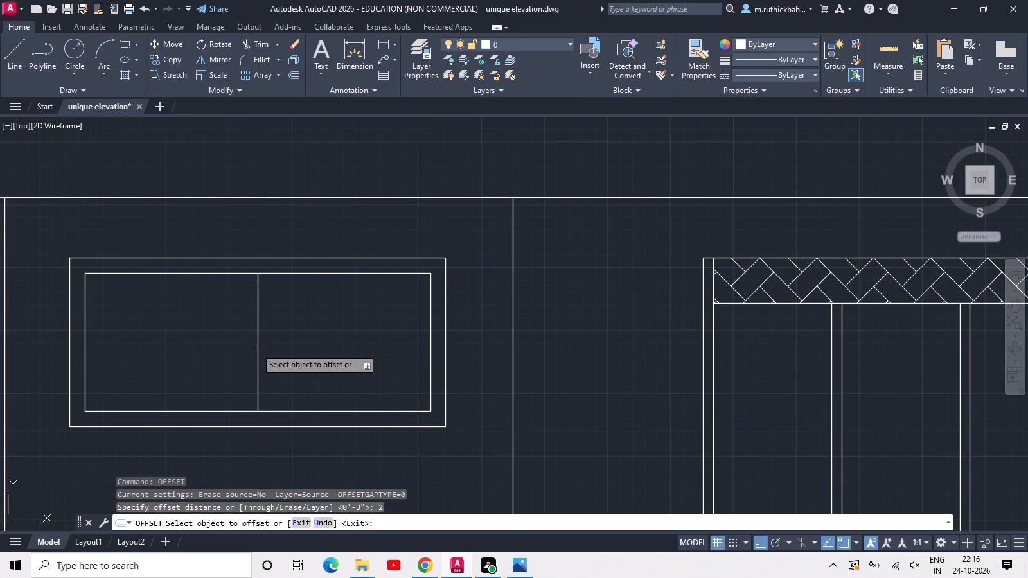
pyautogui.click(256, 348)
pyautogui.click(286, 349)
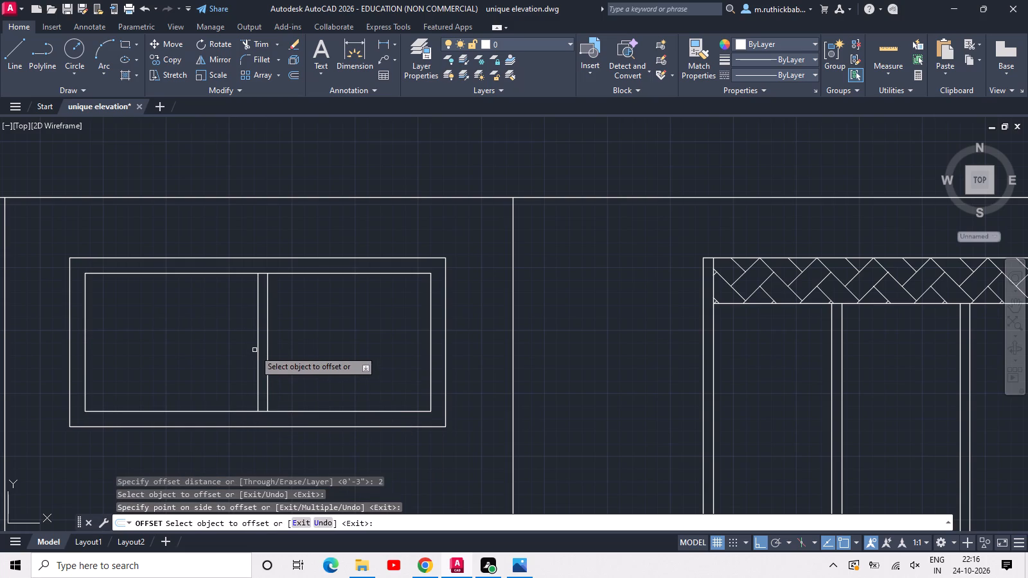
pyautogui.click(258, 345)
pyautogui.click(230, 349)
pyautogui.press('Escape')
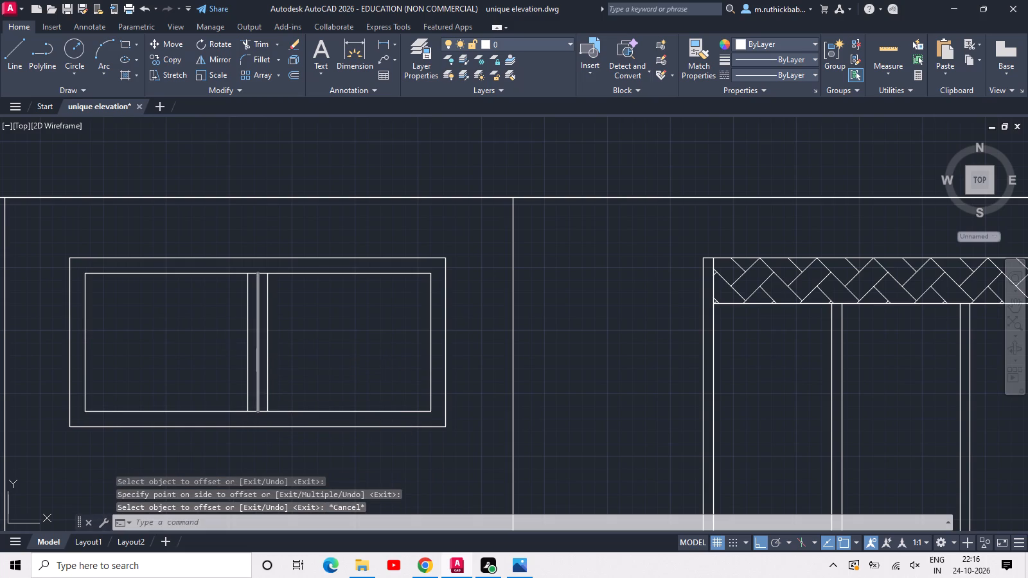
pyautogui.click(256, 346)
pyautogui.press('Delete')
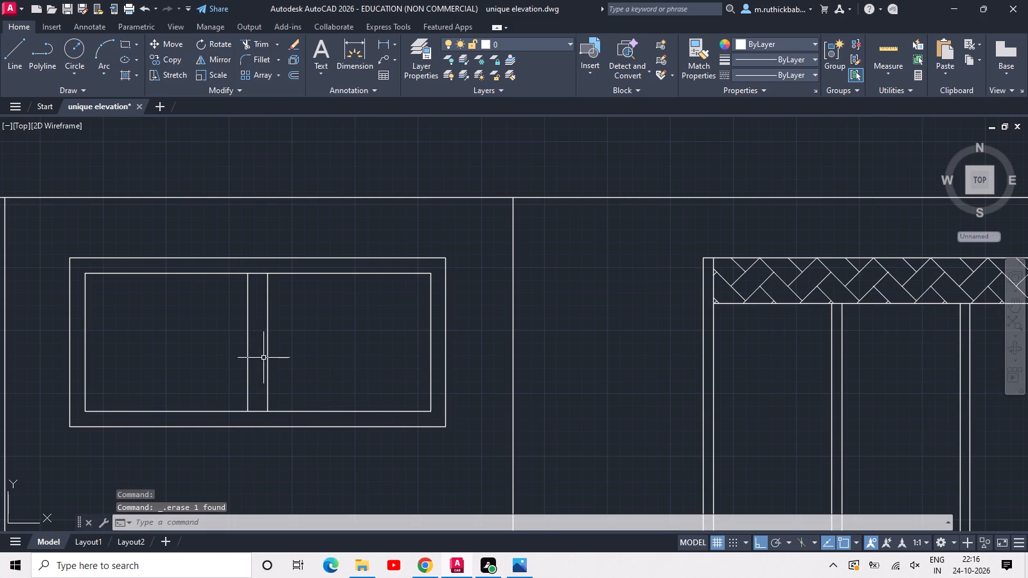
# Trim the inner frame's top and bottom edges between the two mullion lines to form two separate panes.
pyautogui.scroll(1, 261, 290)
pyautogui.scroll(-1, 261, 286)
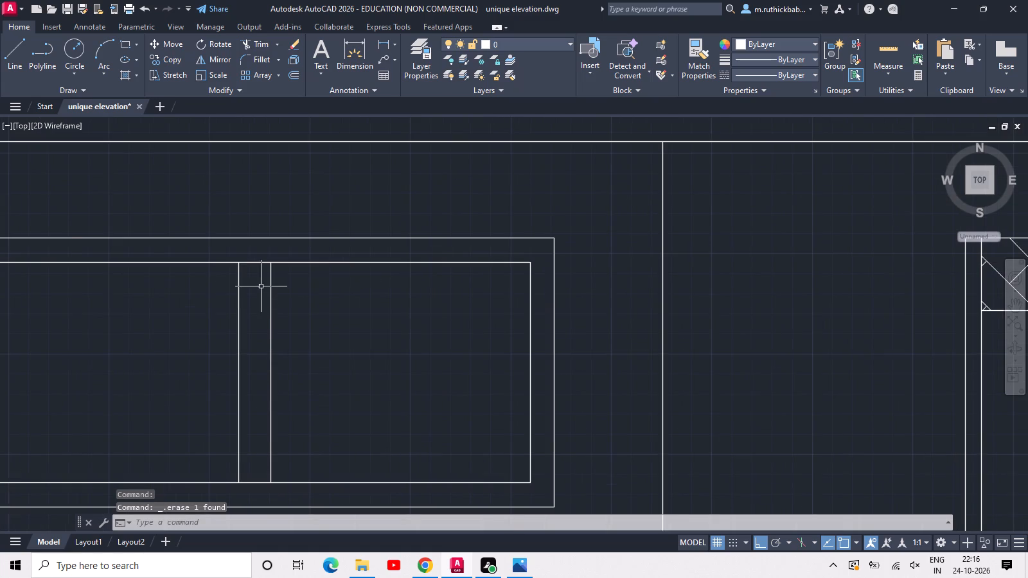
pyautogui.write('tr')
pyautogui.press('space')
pyautogui.press('space')
pyautogui.click(261, 286)
pyautogui.click(260, 260)
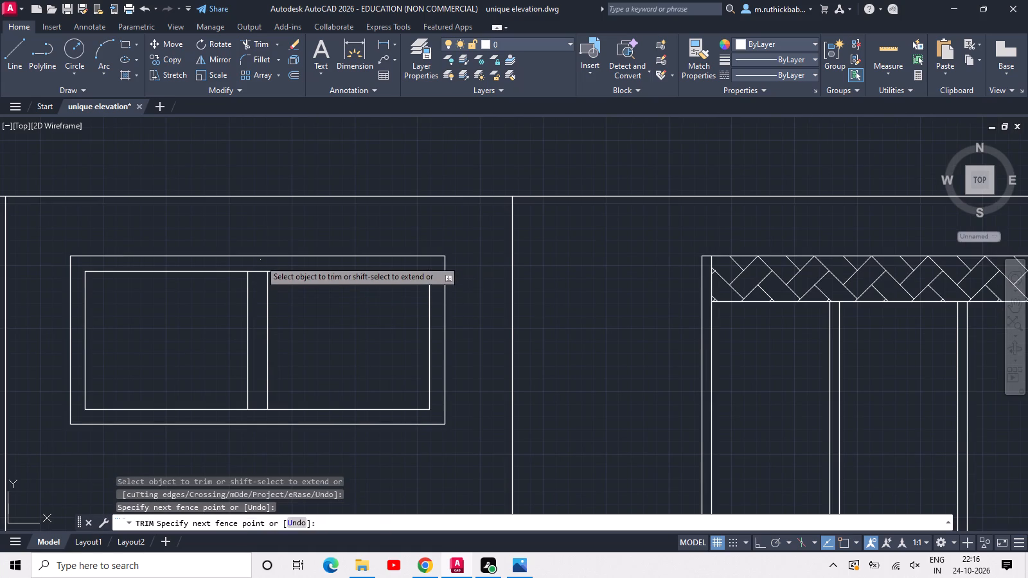
pyautogui.click(260, 418)
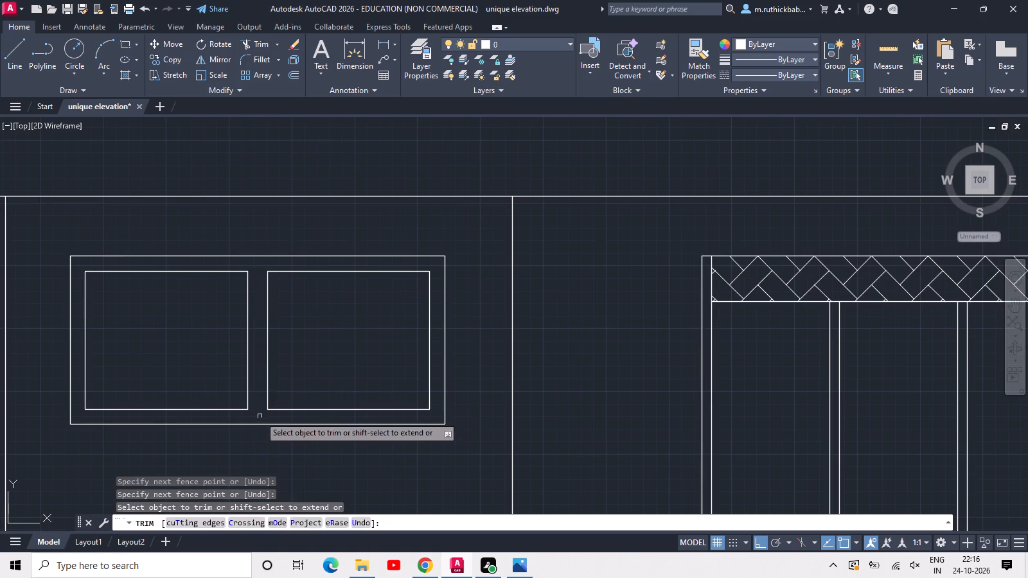
pyautogui.press('Escape')
# Hatch both panes of the second bay's upper window with ANSI36 at scale 50.
pyautogui.click(125, 73)
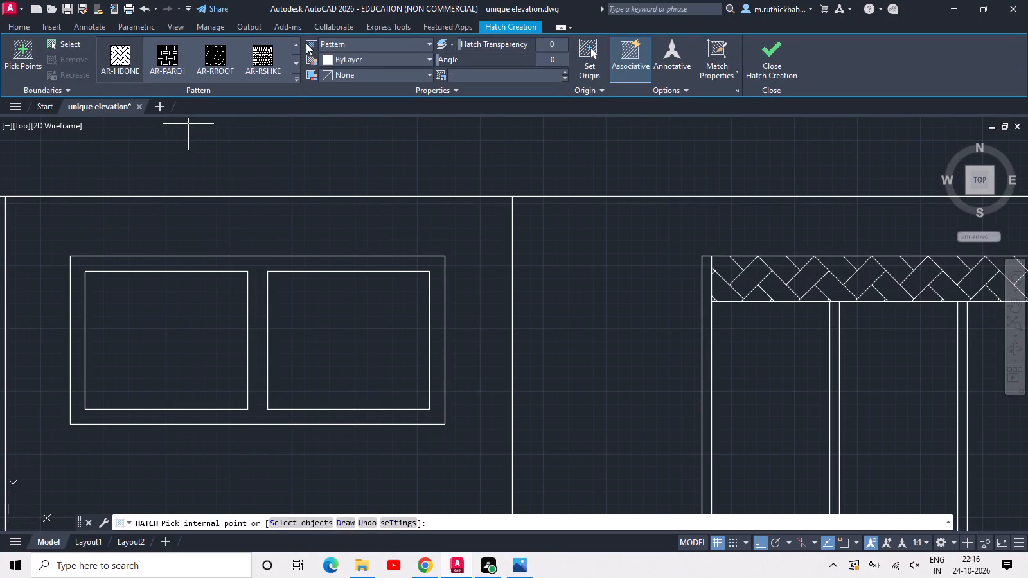
pyautogui.click(297, 42)
pyautogui.click(297, 42)
pyautogui.click(297, 42)
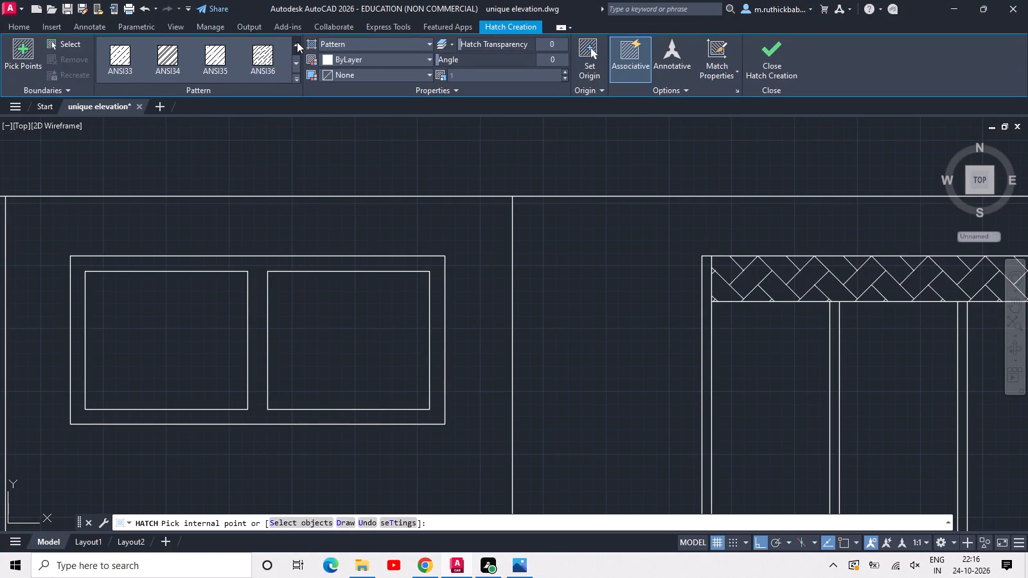
pyautogui.click(265, 52)
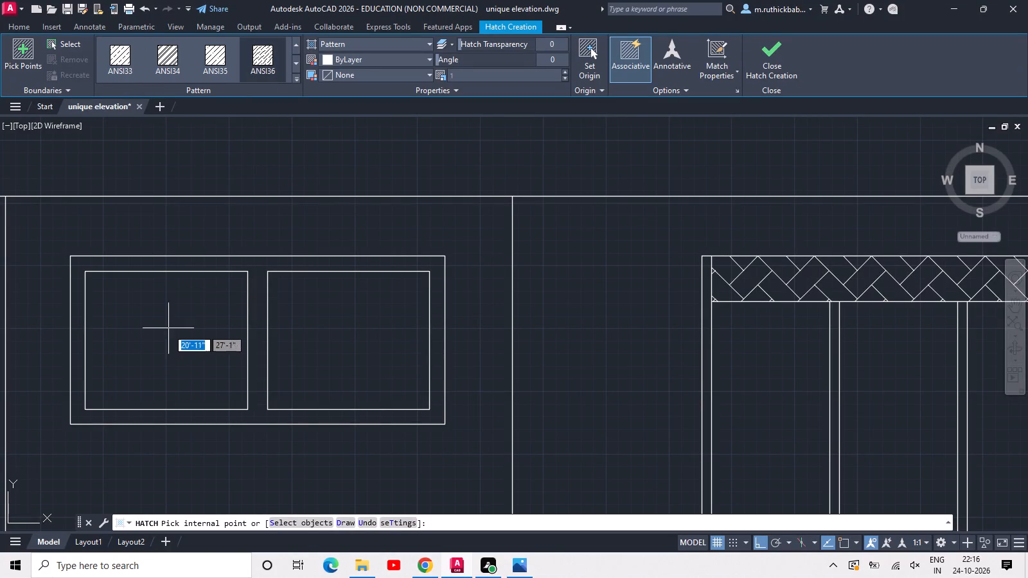
pyautogui.moveTo(489, 73); pyautogui.dragTo(466, 77)
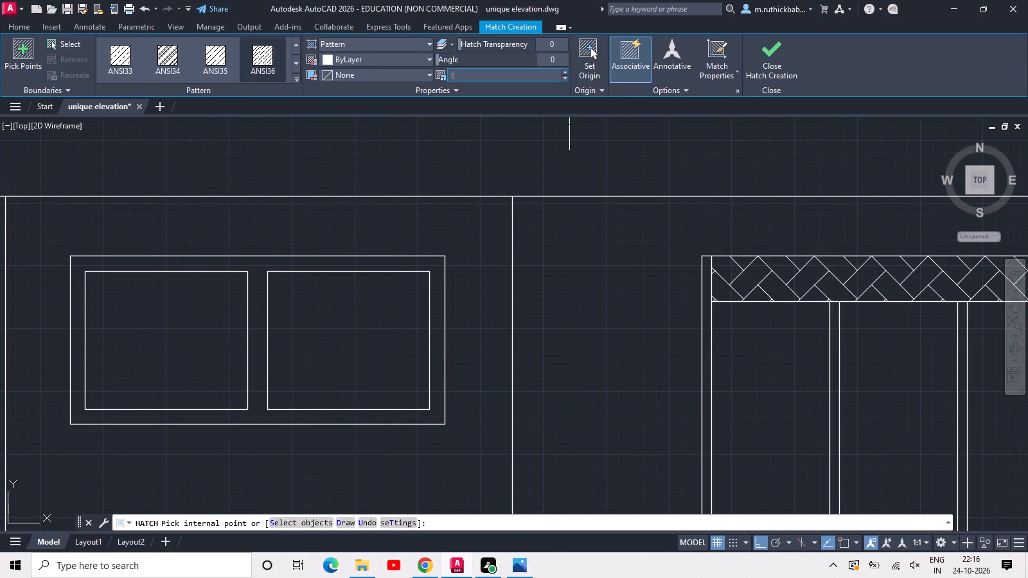
pyautogui.moveTo(466, 77); pyautogui.dragTo(448, 78)
pyautogui.write('50')
pyautogui.press('Return')
pyautogui.click(339, 344)
pyautogui.click(148, 340)
pyautogui.scroll(-2, 324, 315)
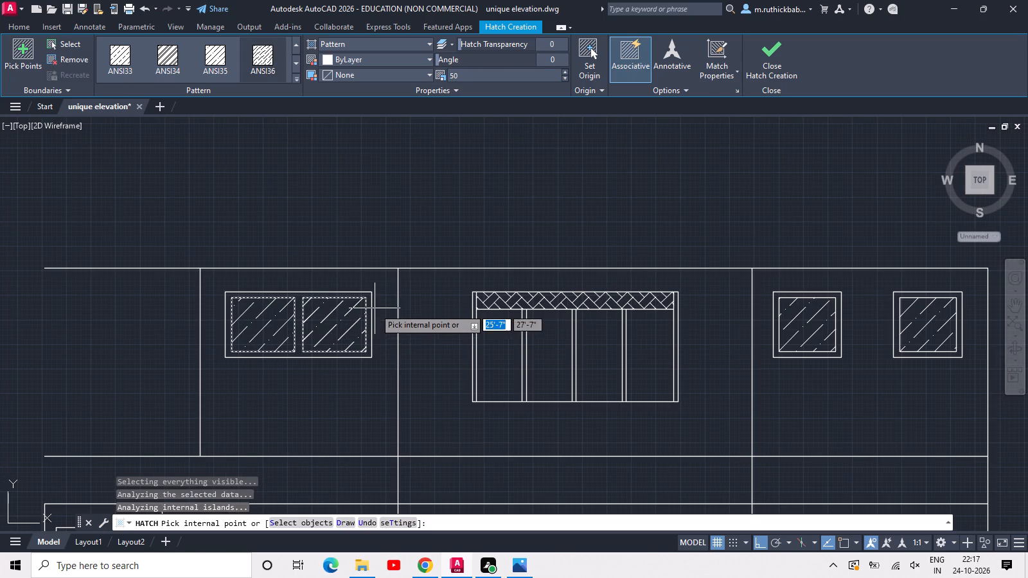
pyautogui.press('Escape')
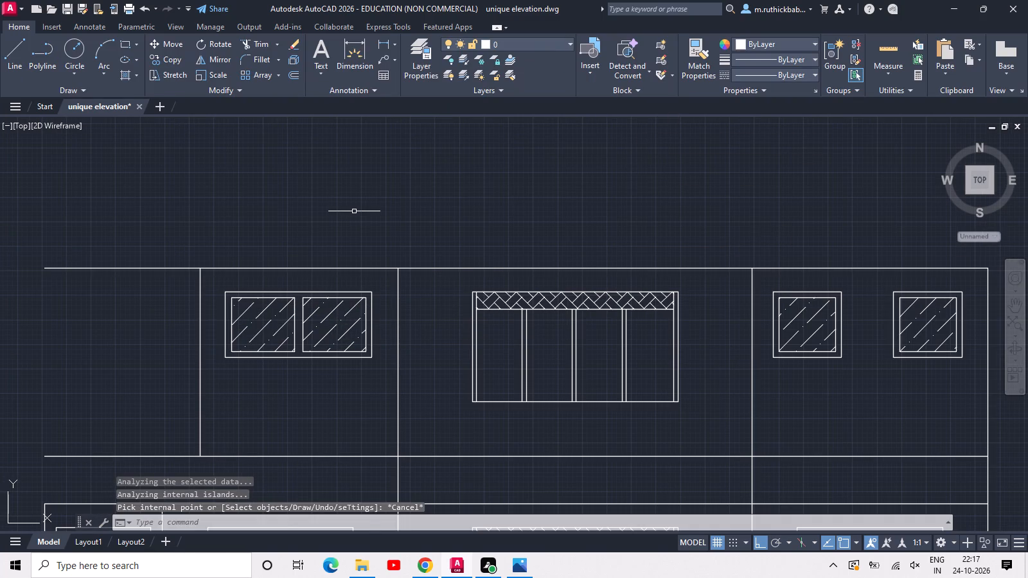
# Offset the roof line and the ground floor's top line 2" upward.
pyautogui.scroll(-1, 354, 211)
pyautogui.moveTo(354, 211); pyautogui.dragTo(348, 259, button='middle')
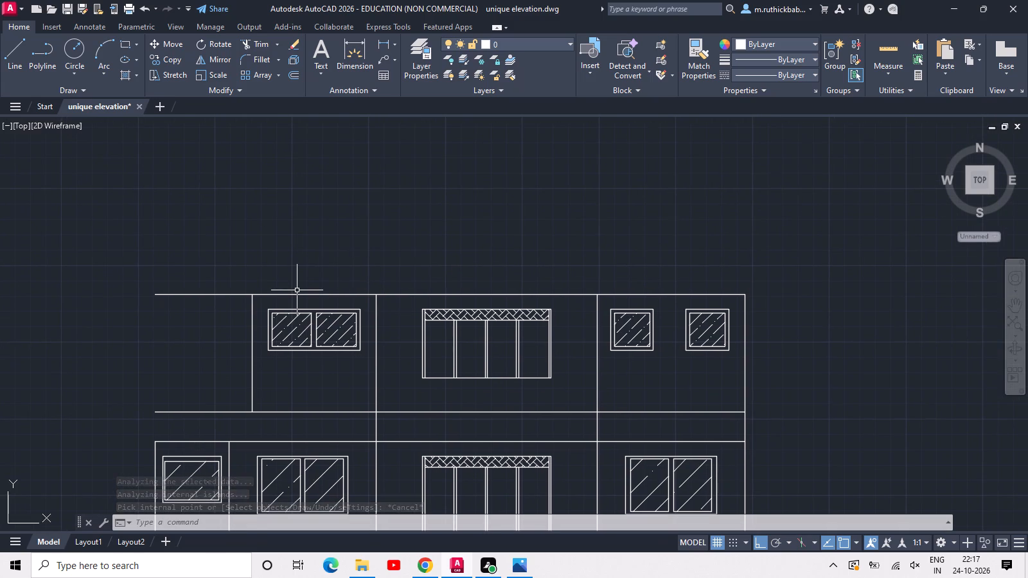
pyautogui.write('off')
pyautogui.press('space')
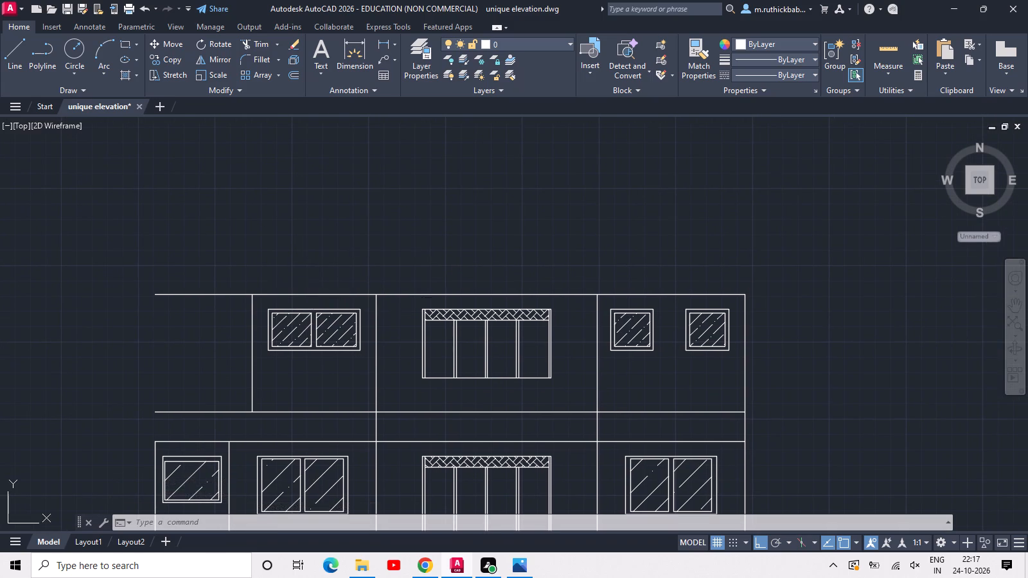
pyautogui.press('2')
pyautogui.press('space')
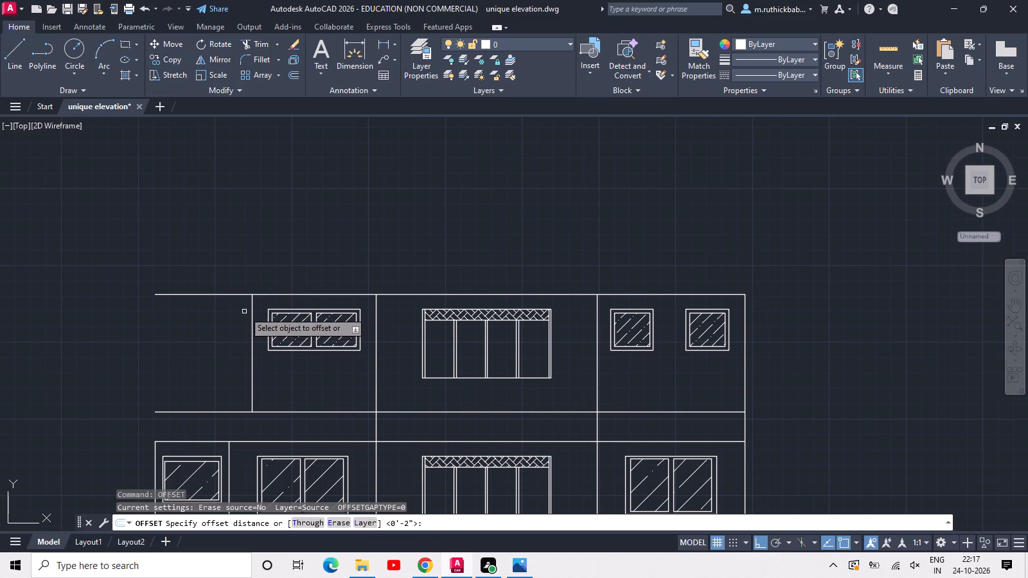
pyautogui.click(222, 295)
pyautogui.click(223, 286)
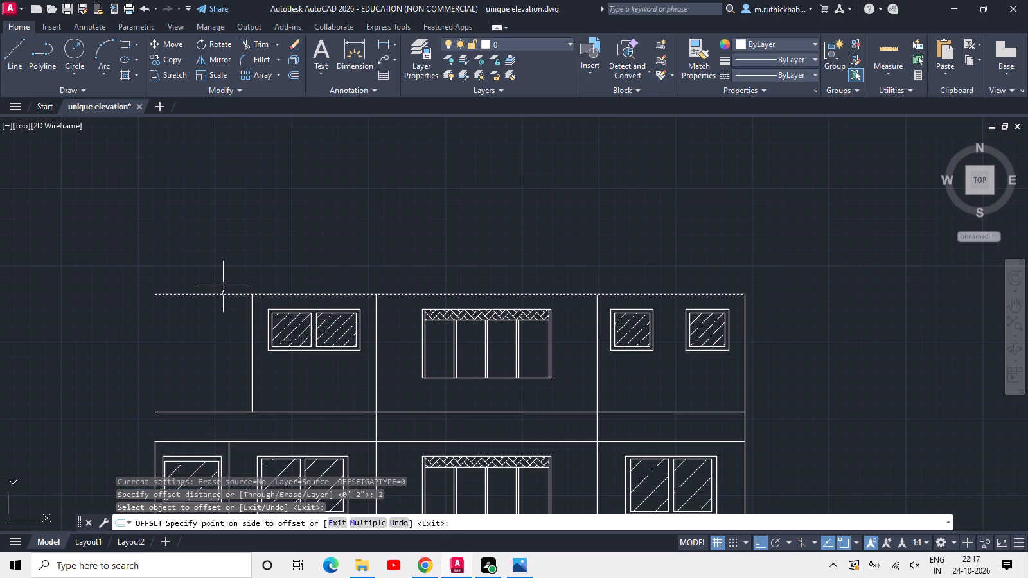
pyautogui.click(249, 442)
pyautogui.click(252, 436)
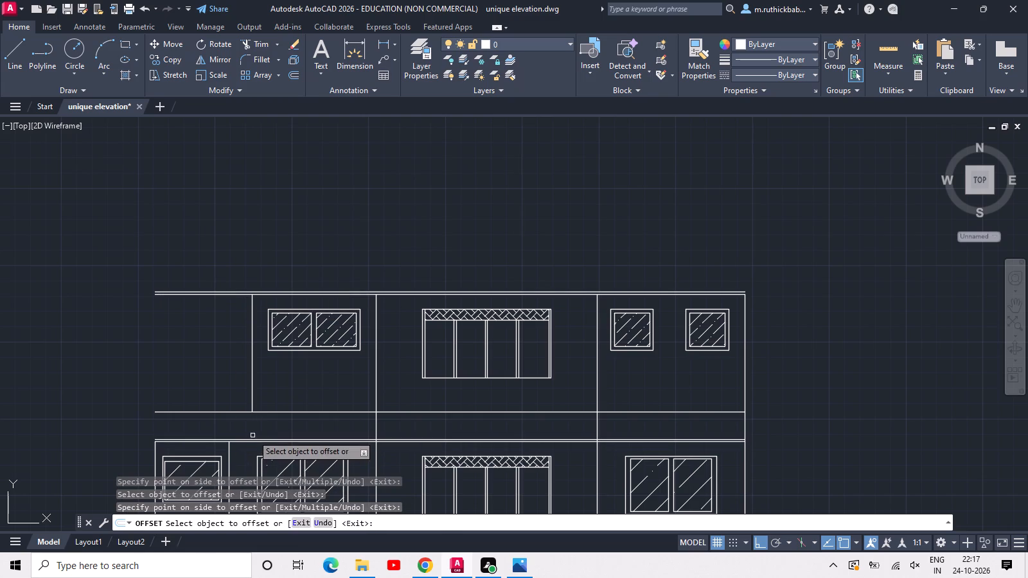
pyautogui.press('Escape')
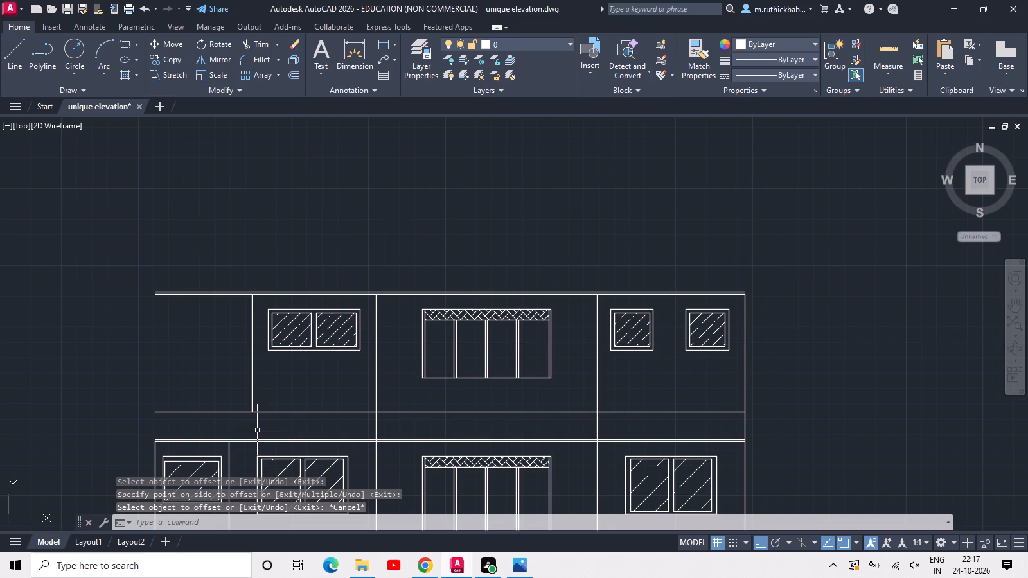
# Draw a 2" vertical line between the two roof lines, a short way from the upper divider towards the first bay.
pyautogui.scroll(4, 226, 286)
pyautogui.press('Escape')
pyautogui.press('Escape')
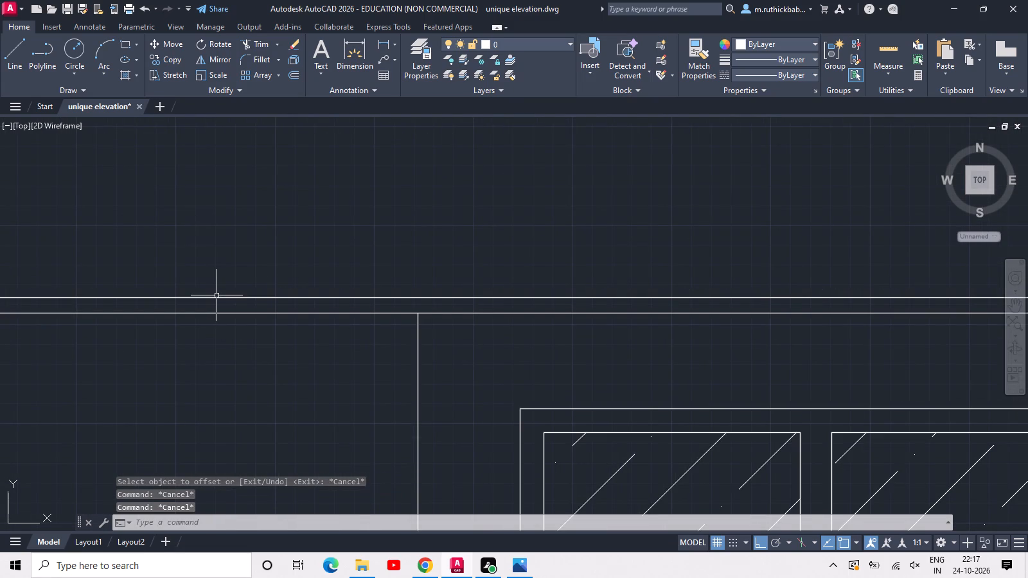
pyautogui.write('l')
pyautogui.press('space')
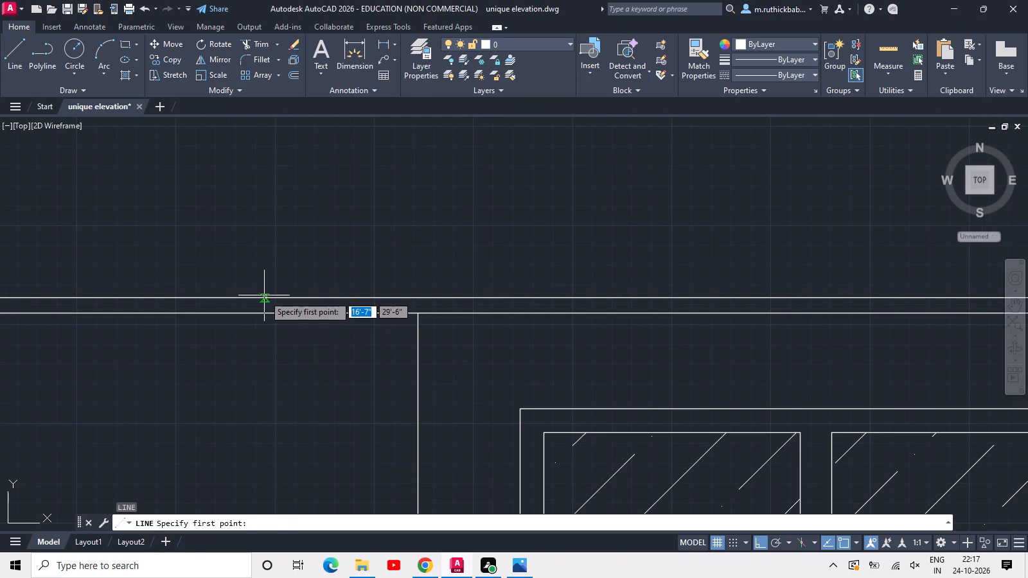
pyautogui.click(264, 295)
pyautogui.click(265, 313)
pyautogui.scroll(-2, 265, 313)
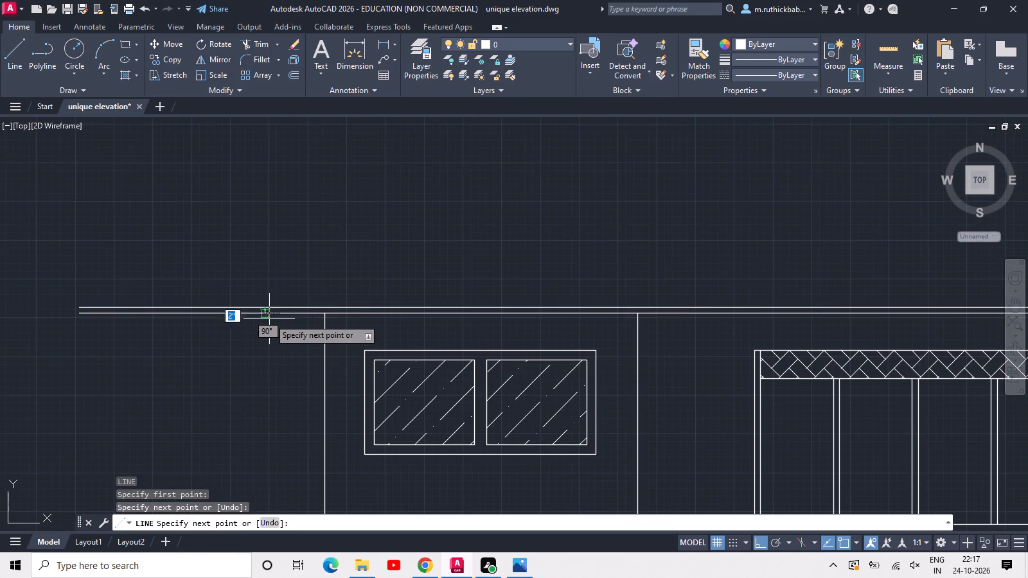
pyautogui.press('Escape')
# Draw a vertical line joining the two roof lines at the outer end above the last bay.
pyautogui.moveTo(332, 342); pyautogui.dragTo(163, 334, button='middle')
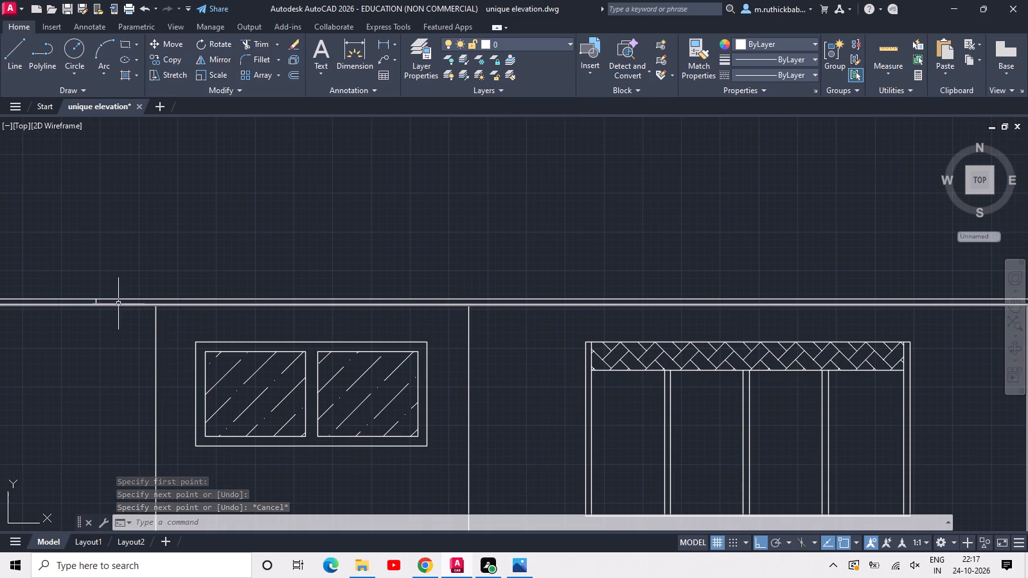
pyautogui.scroll(4, 118, 304)
pyautogui.scroll(-5, 94, 301)
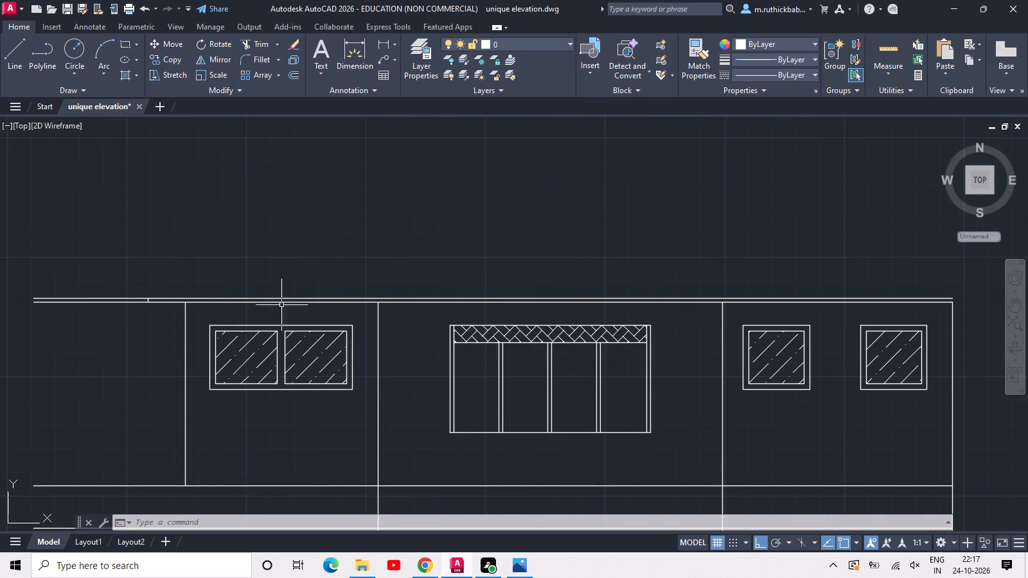
pyautogui.moveTo(950, 295); pyautogui.dragTo(623, 308, button='middle')
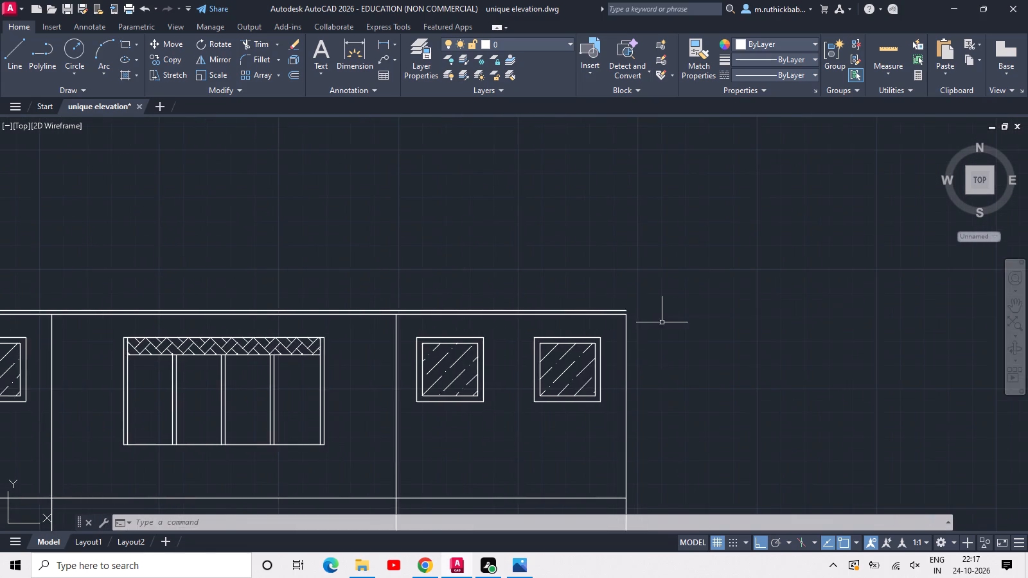
pyautogui.scroll(5, 661, 322)
pyautogui.press('l')
pyautogui.press('space')
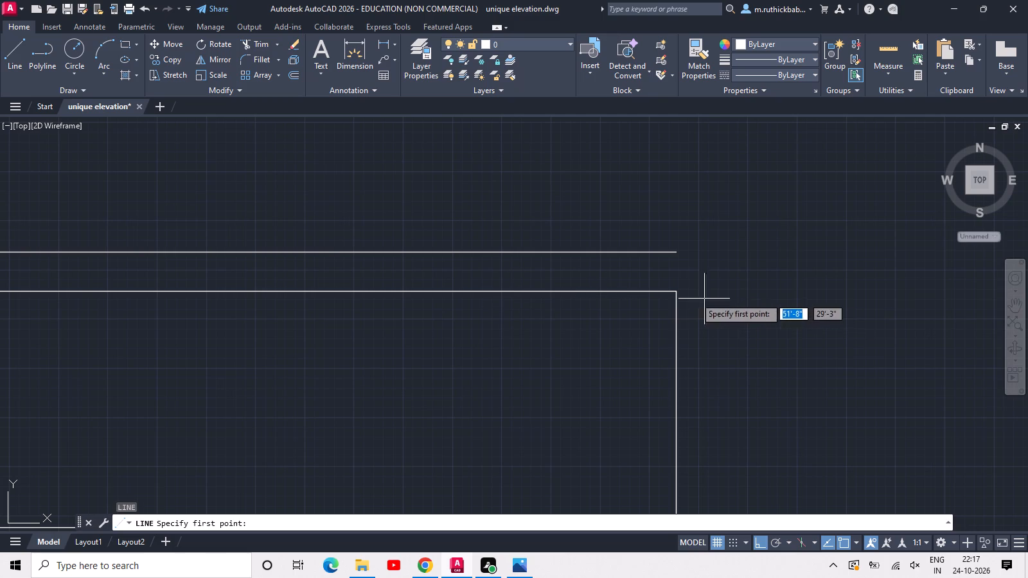
pyautogui.click(674, 293)
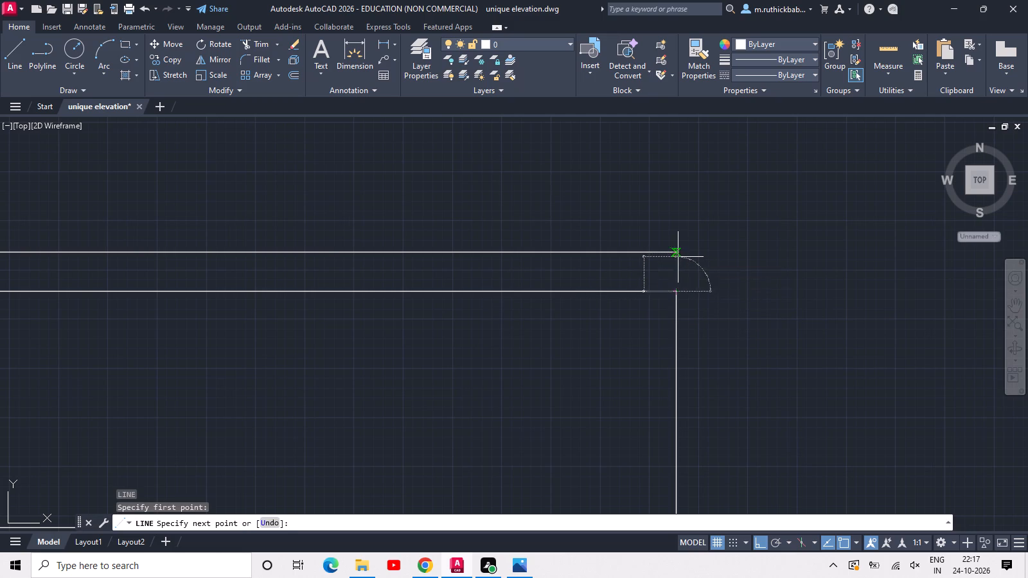
pyautogui.click(678, 257)
pyautogui.press('Escape')
# Offset that end line outward by the distance picked between the short vertical roof line and the upper divider beside it.
pyautogui.scroll(-4, 678, 257)
pyautogui.moveTo(437, 310); pyautogui.dragTo(1027, 291, button='middle')
pyautogui.scroll(-3, 1027, 291)
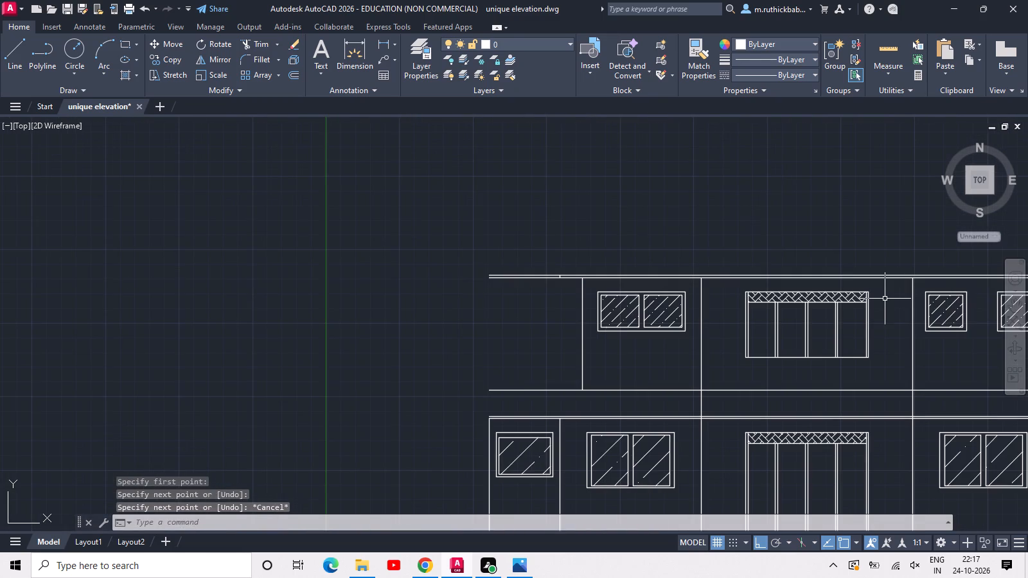
pyautogui.press('o')
pyautogui.write('ff')
pyautogui.press('space')
pyautogui.scroll(2, 562, 286)
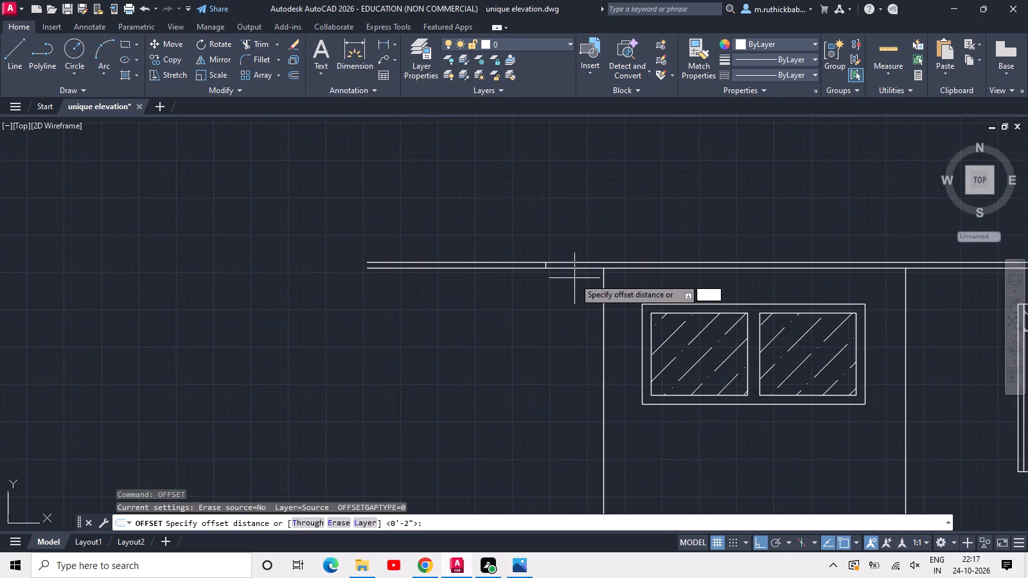
pyautogui.scroll(3, 578, 276)
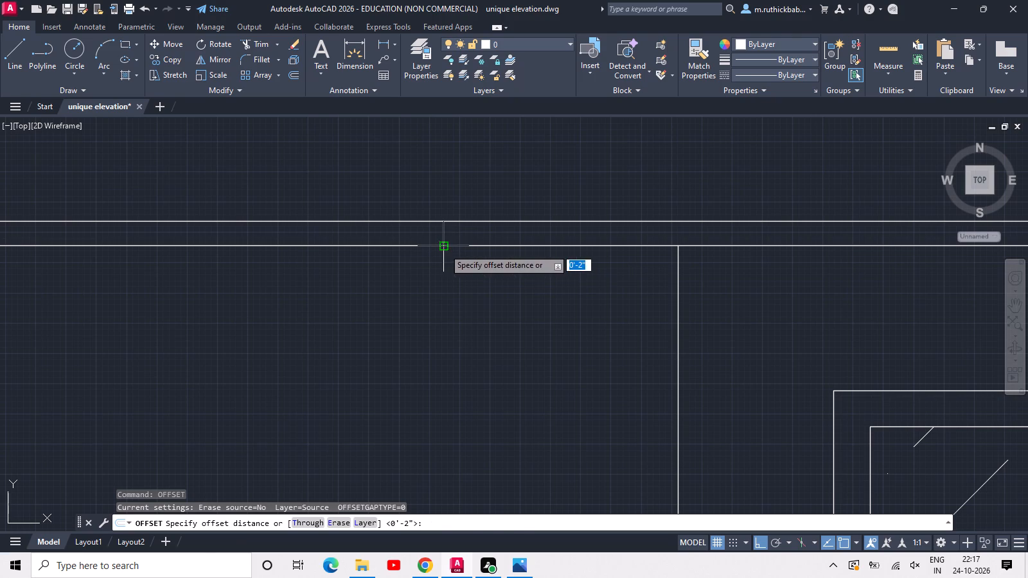
pyautogui.click(444, 249)
pyautogui.click(679, 247)
pyautogui.scroll(-5, 679, 247)
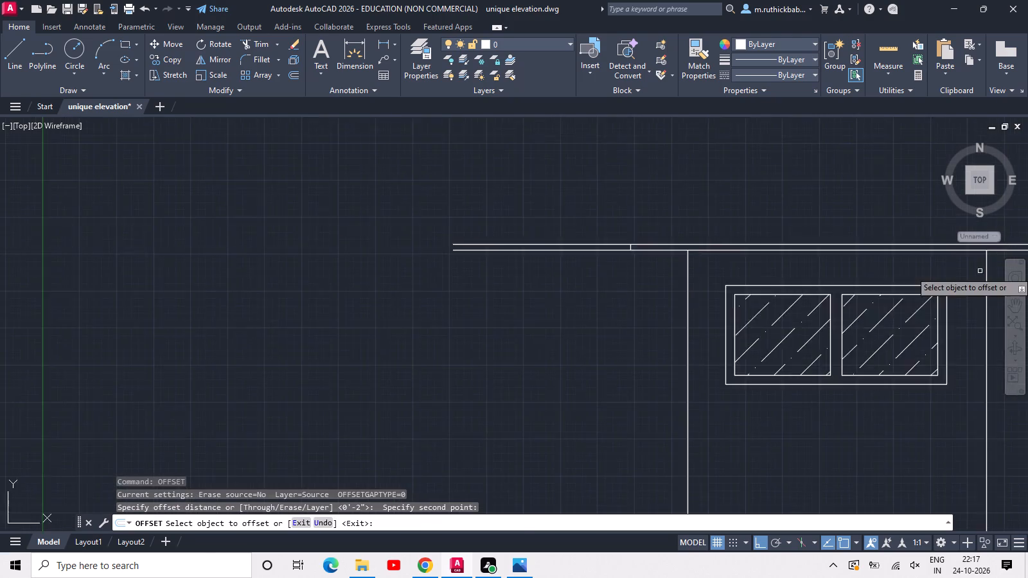
pyautogui.scroll(-2, 980, 271)
pyautogui.moveTo(980, 272); pyautogui.dragTo(288, 306, button='middle')
pyautogui.scroll(2, 459, 287)
pyautogui.scroll(3, 598, 318)
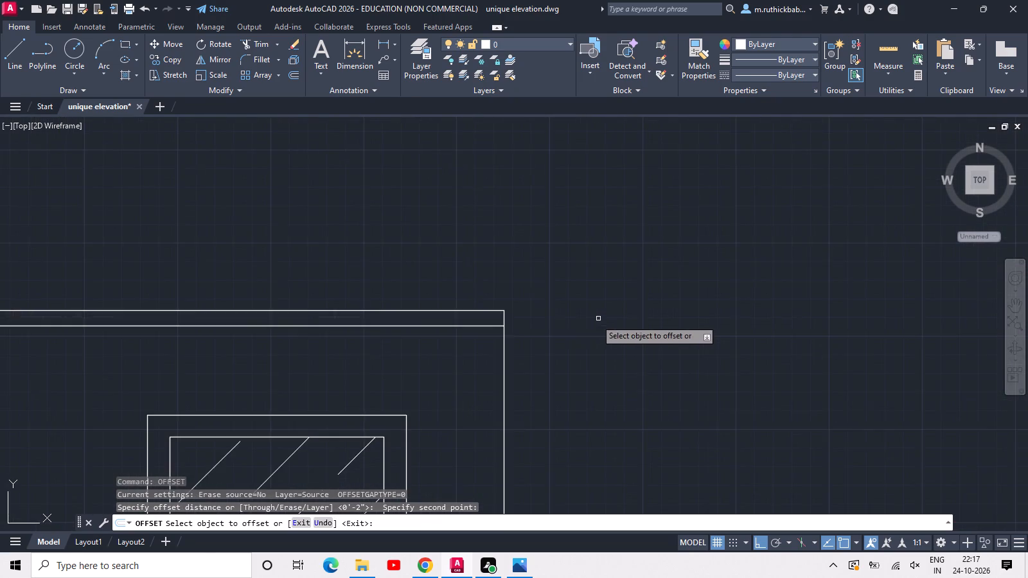
pyautogui.scroll(2, 520, 322)
pyautogui.click(477, 312)
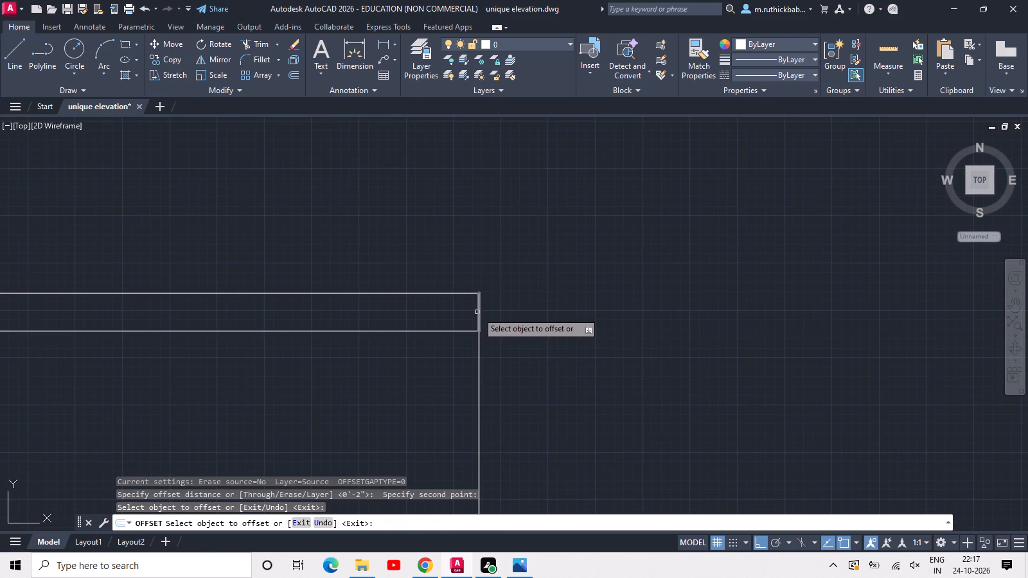
pyautogui.click(477, 312)
pyautogui.click(567, 307)
pyautogui.press('Escape')
pyautogui.press('r')
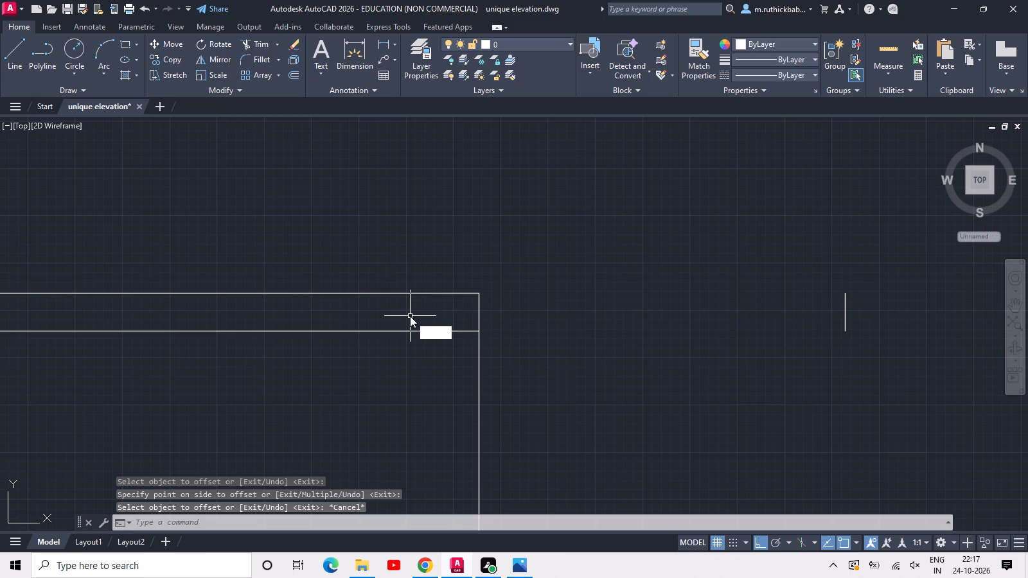
pyautogui.press('Escape')
# Extend both roof lines to the offset end line beyond the last bay.
pyautogui.write('ex')
pyautogui.press('space')
pyautogui.press('space')
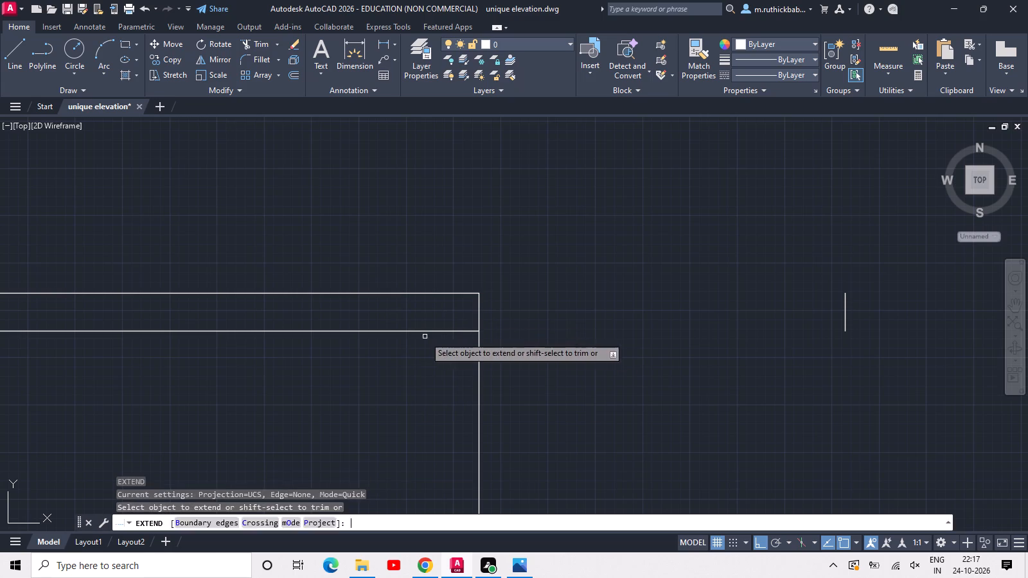
pyautogui.moveTo(441, 347); pyautogui.dragTo(442, 314)
pyautogui.moveTo(439, 254); pyautogui.dragTo(434, 289)
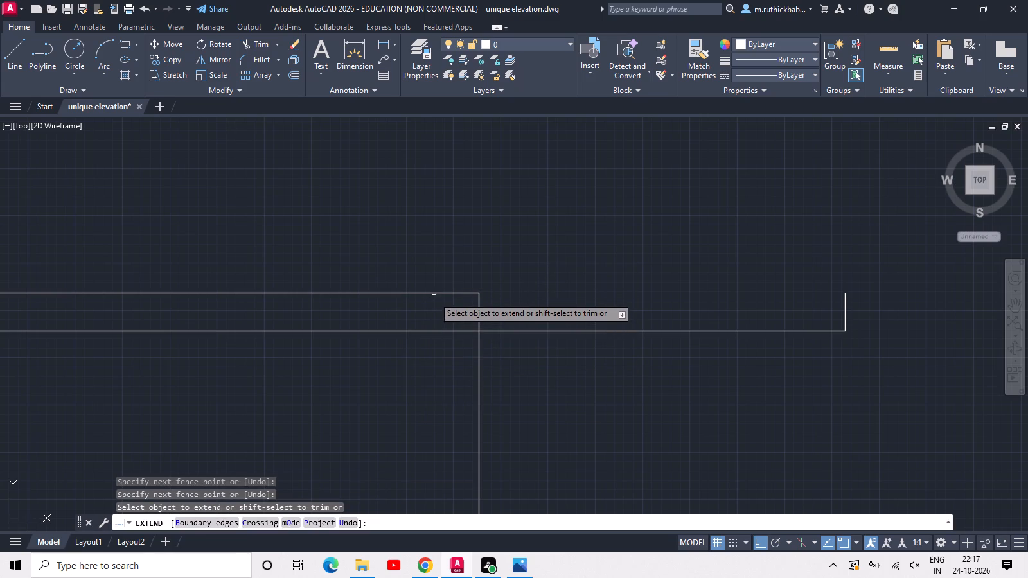
pyautogui.click(434, 294)
pyautogui.press('Escape')
# Erase the original short vertical line in the roof band above the outer wall.
pyautogui.moveTo(516, 306); pyautogui.dragTo(477, 314)
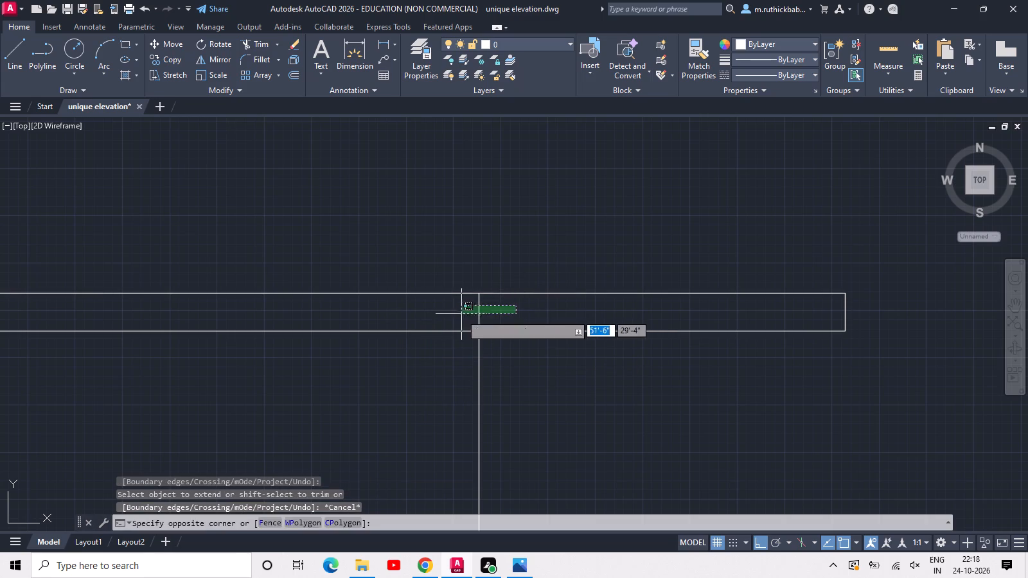
pyautogui.click(443, 313)
pyautogui.press('Delete')
pyautogui.press('Delete')
# Save the drawing.
pyautogui.scroll(-4, 447, 319)
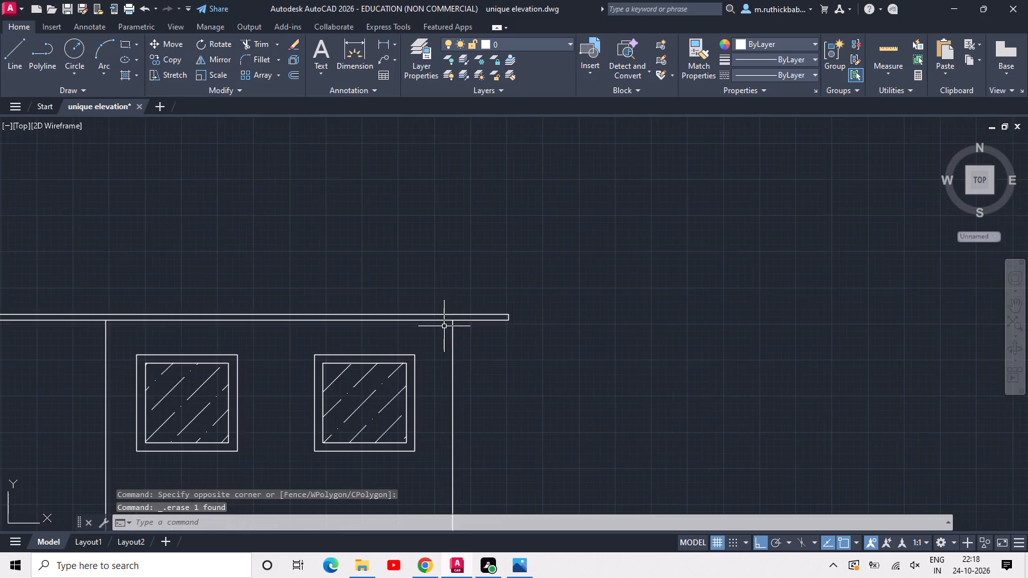
pyautogui.moveTo(444, 326); pyautogui.dragTo(601, 298, button='middle')
pyautogui.hotkey('ctrl', 's')
pyautogui.hotkey('ctrl', 's')
# Trim both roof lines beyond the short vertical line on the first-bay side.
pyautogui.scroll(-1, 582, 324)
pyautogui.moveTo(584, 324); pyautogui.dragTo(853, 300, button='middle')
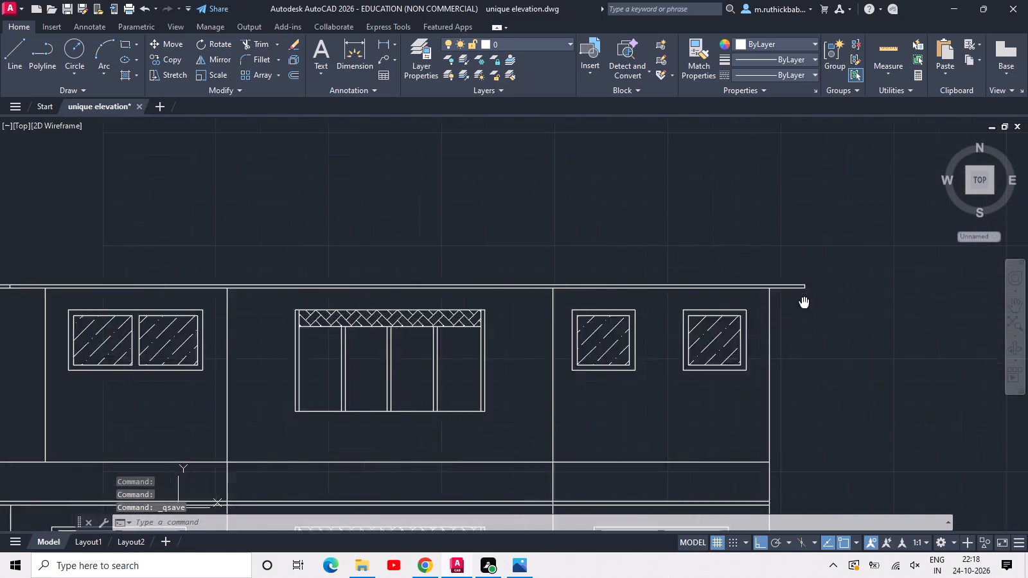
pyautogui.moveTo(853, 300); pyautogui.dragTo(946, 295, button='middle')
pyautogui.scroll(-1, 961, 293)
pyautogui.scroll(2, 466, 293)
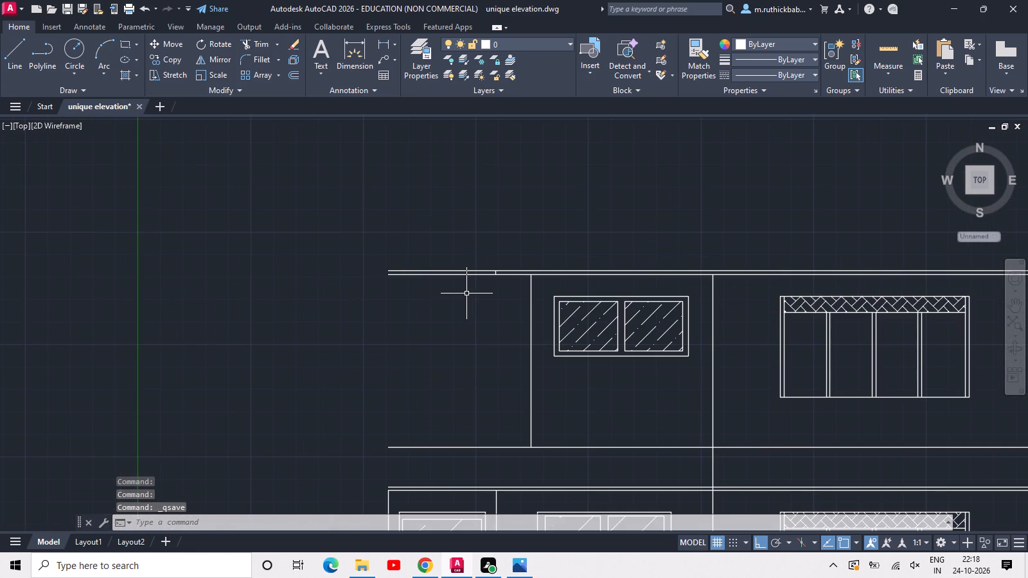
pyautogui.write('tr')
pyautogui.press('space')
pyautogui.press('space')
pyautogui.click(466, 293)
pyautogui.click(474, 221)
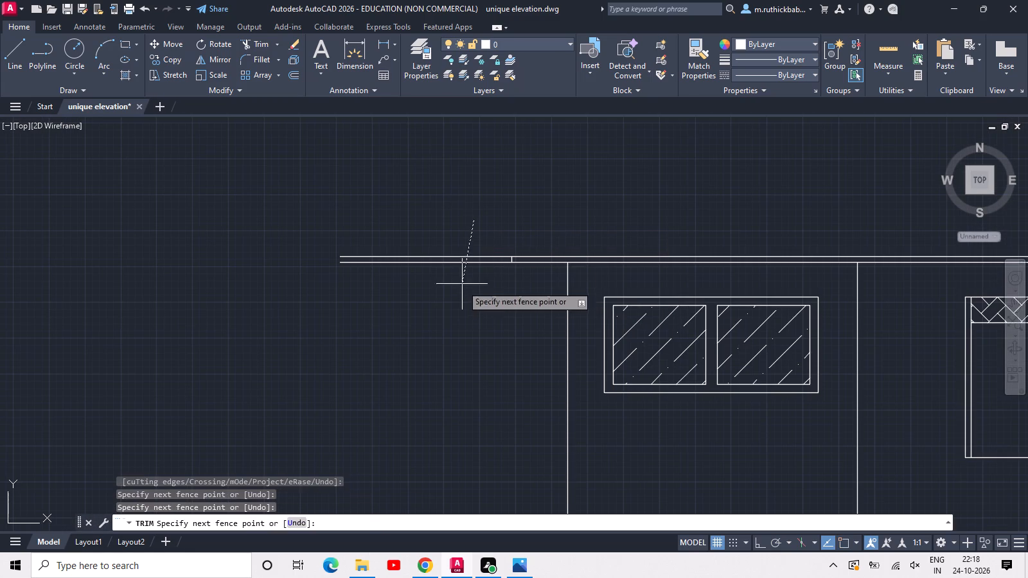
pyautogui.click(461, 293)
pyautogui.scroll(-1, 461, 293)
pyautogui.moveTo(461, 308); pyautogui.dragTo(323, 287, button='middle')
pyautogui.scroll(-3, 312, 282)
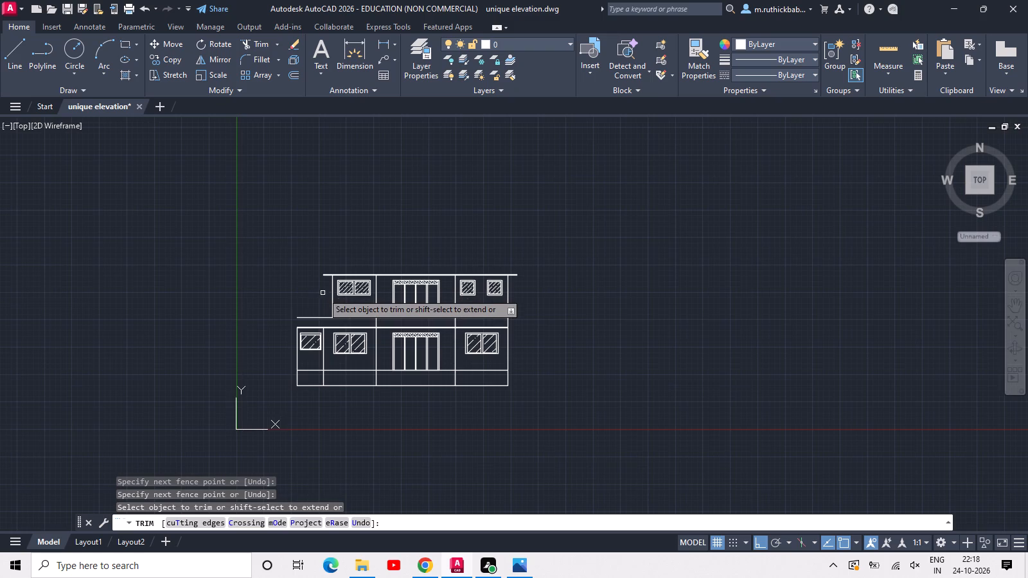
pyautogui.scroll(2, 332, 297)
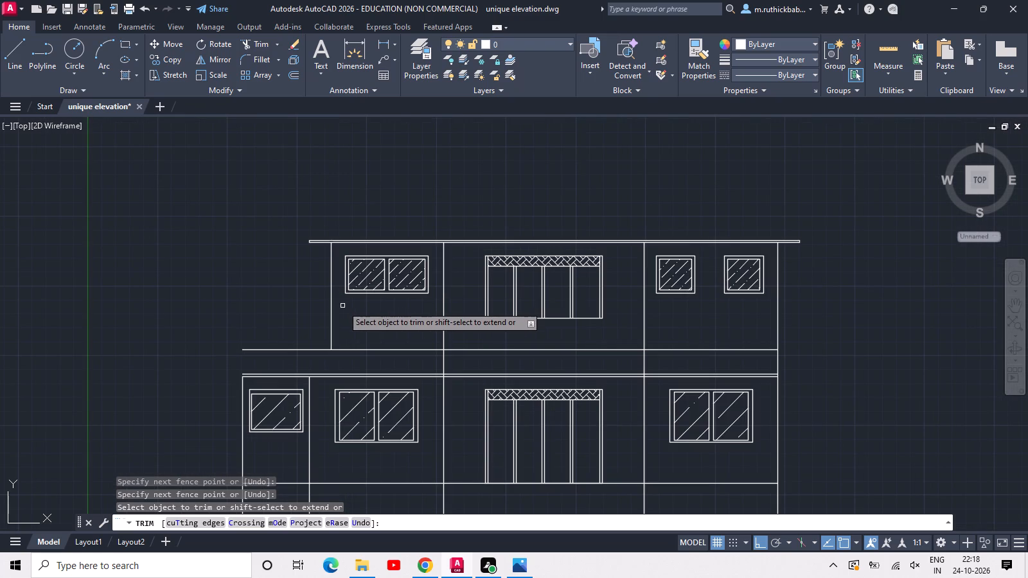
pyautogui.moveTo(228, 374); pyautogui.dragTo(371, 318, button='middle')
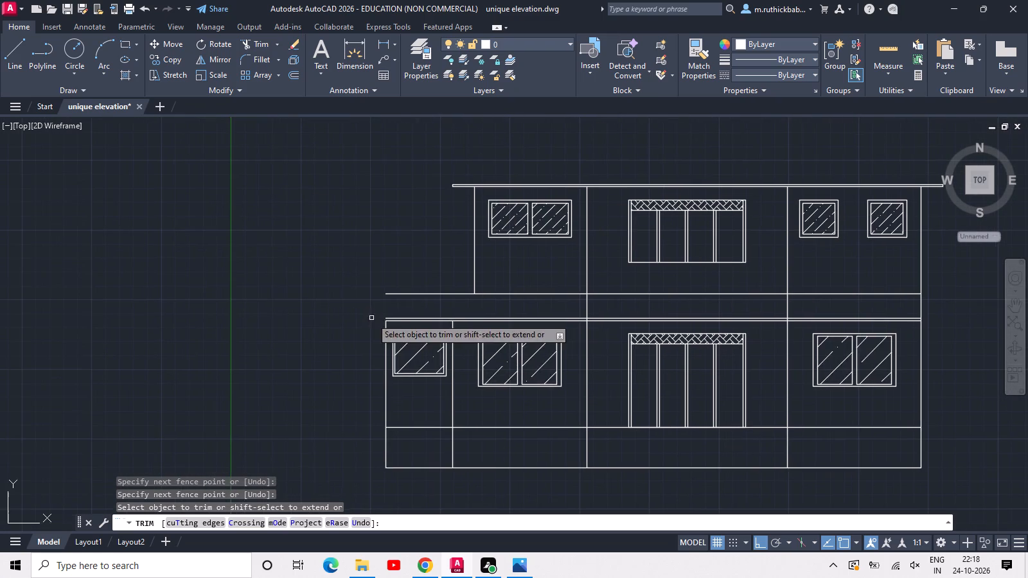
pyautogui.press('Escape')
# Stretch the first-bay end of the ground floor's upper band line 1'7" outward past the wall.
pyautogui.scroll(5, 389, 323)
pyautogui.scroll(1, 332, 264)
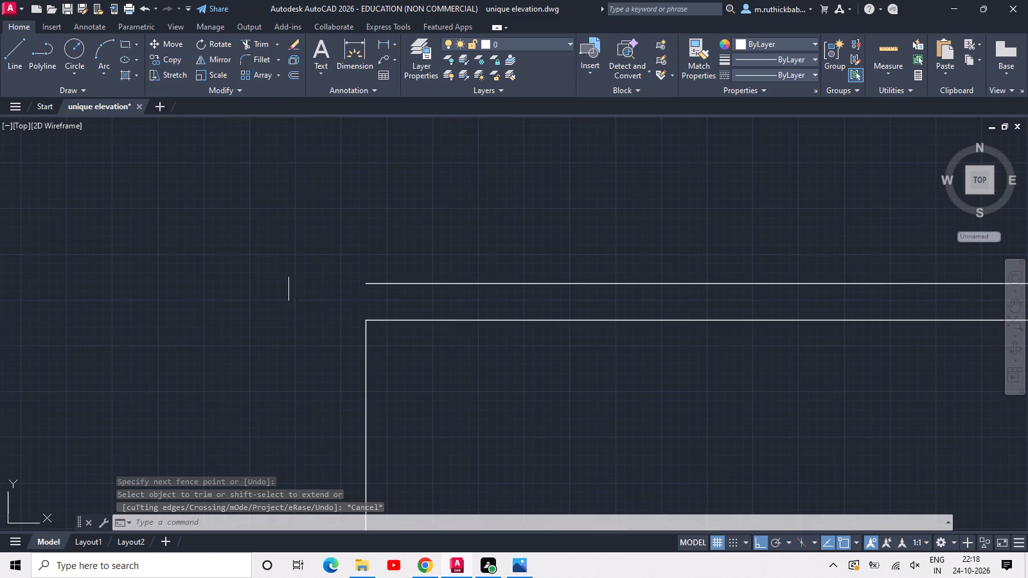
pyautogui.click(163, 70)
pyautogui.click(392, 246)
pyautogui.moveTo(362, 292); pyautogui.dragTo(362, 301)
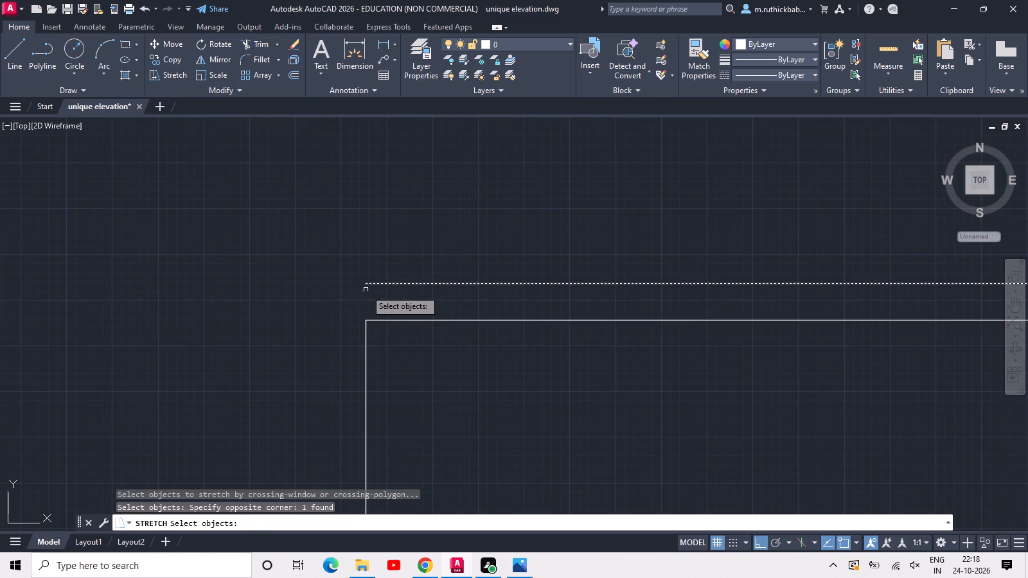
pyautogui.press('space')
pyautogui.click(365, 283)
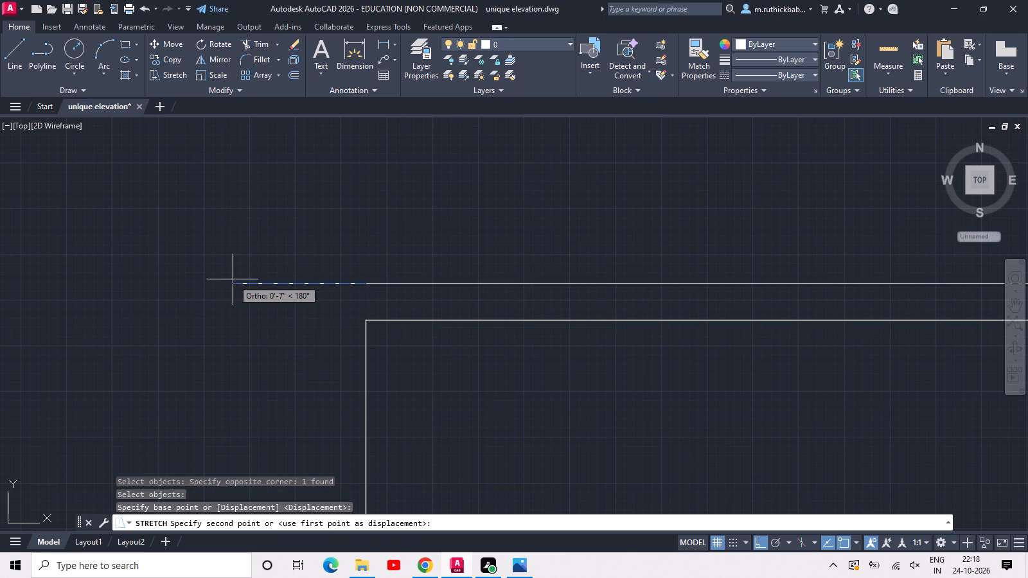
pyautogui.press('1')
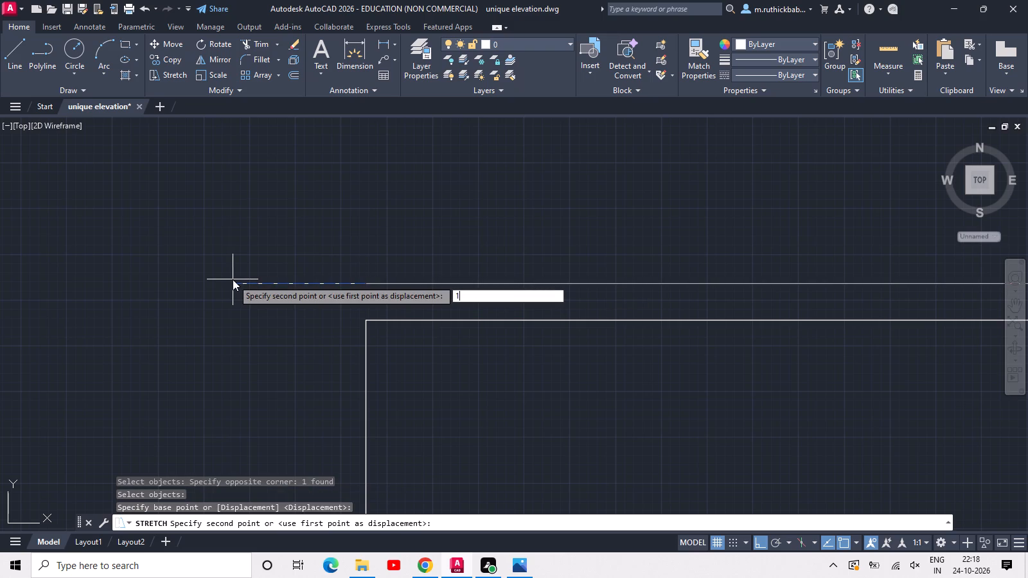
pyautogui.write("'7")
pyautogui.press('space')
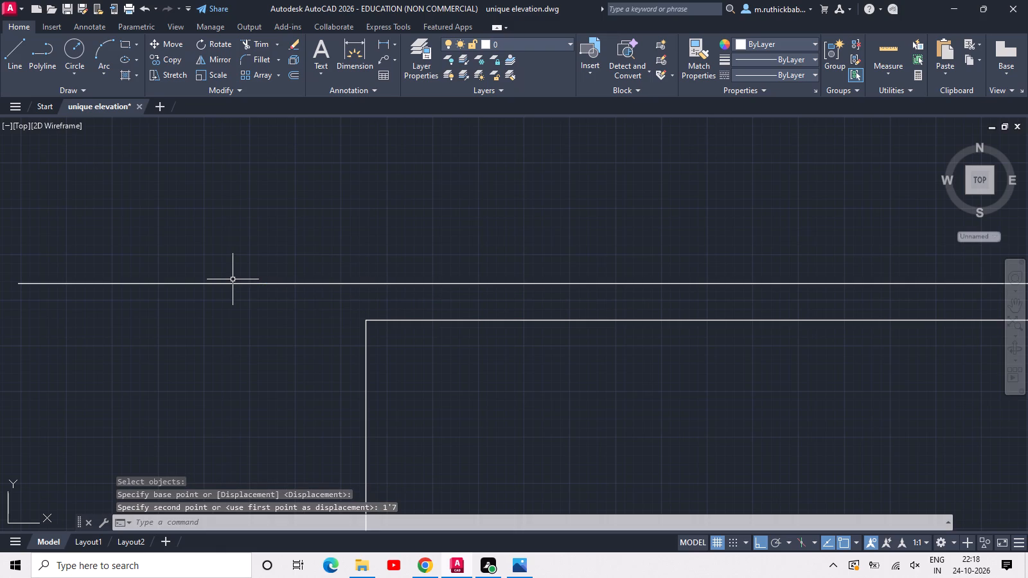
pyautogui.scroll(-2, 233, 279)
pyautogui.press('Escape')
# Close the overhang with a 2" vertical line down from the stretched end and a horizontal line back to the first bay's wall corner.
pyautogui.moveTo(221, 315); pyautogui.dragTo(306, 360, button='middle')
pyautogui.scroll(-1, 327, 352)
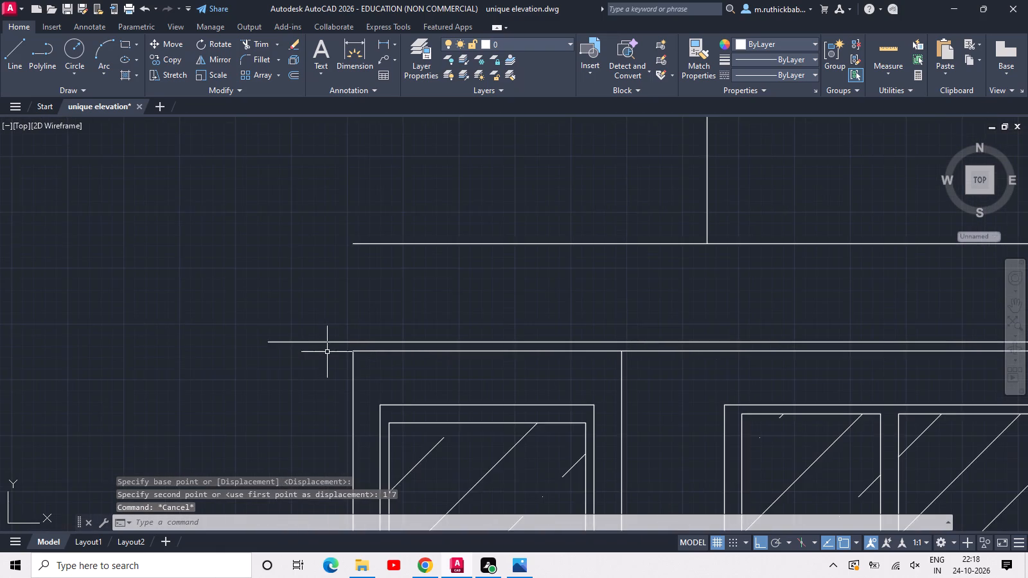
pyautogui.scroll(-2, 315, 332)
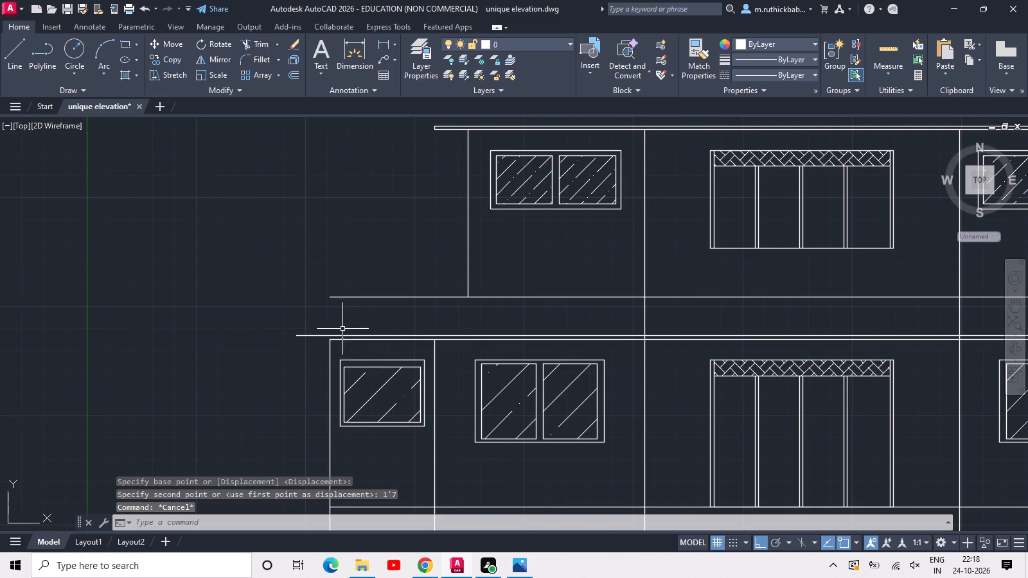
pyautogui.scroll(3, 326, 331)
pyautogui.middleClick(309, 353)
pyautogui.scroll(1, 309, 353)
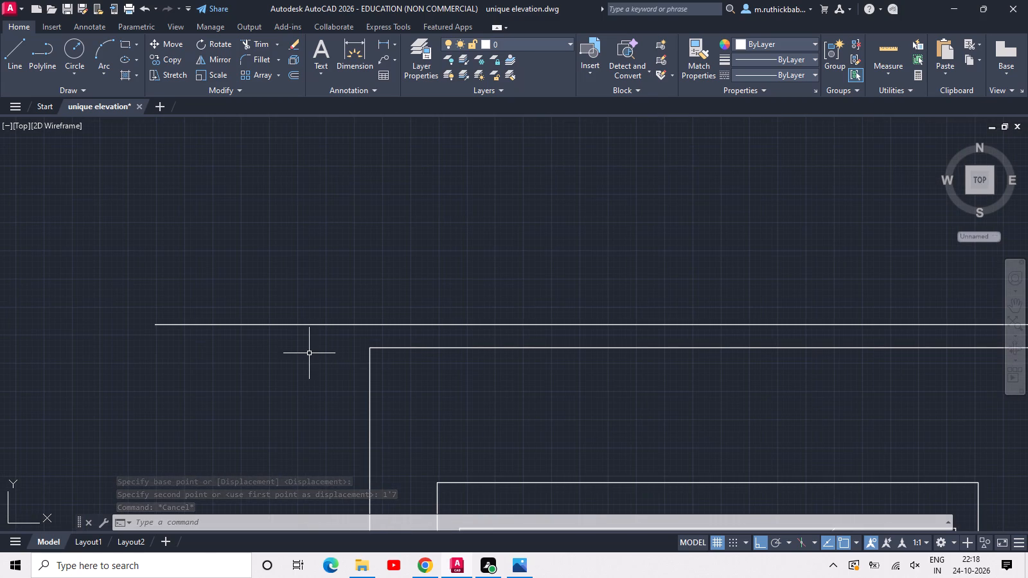
pyautogui.write('l')
pyautogui.press('space')
pyautogui.click(154, 328)
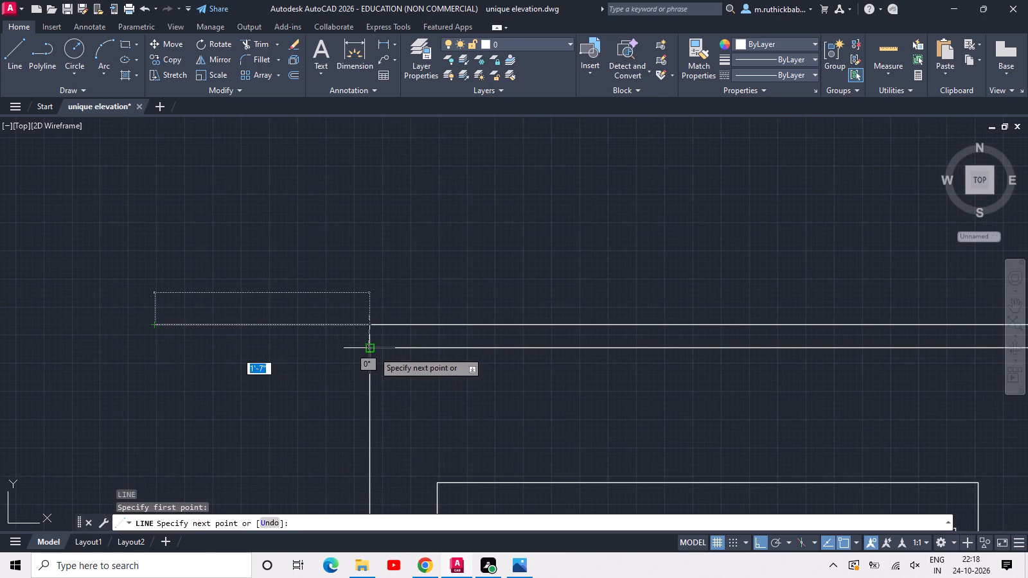
pyautogui.click(155, 349)
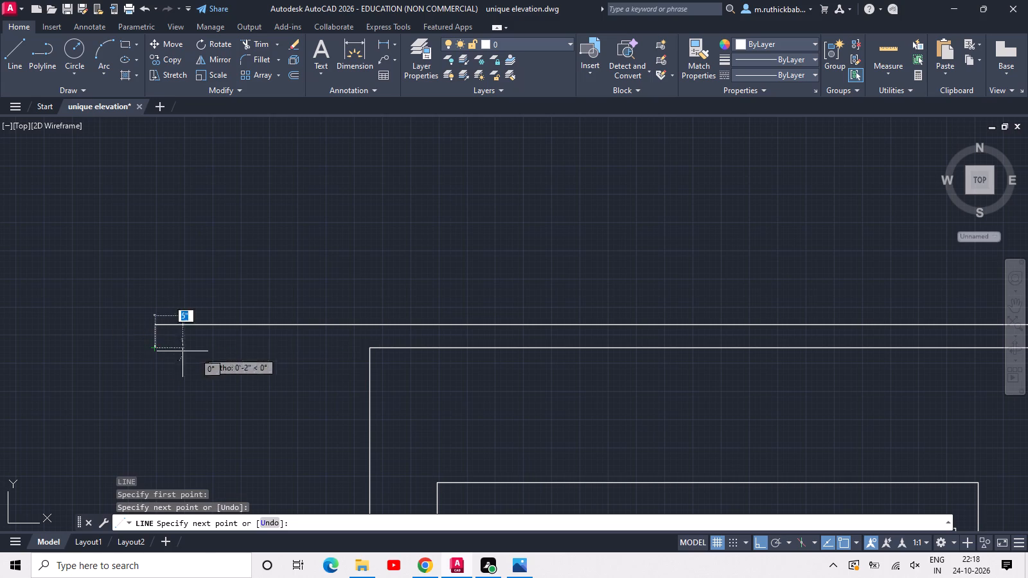
pyautogui.click(370, 349)
pyautogui.scroll(-2, 371, 347)
pyautogui.press('Escape')
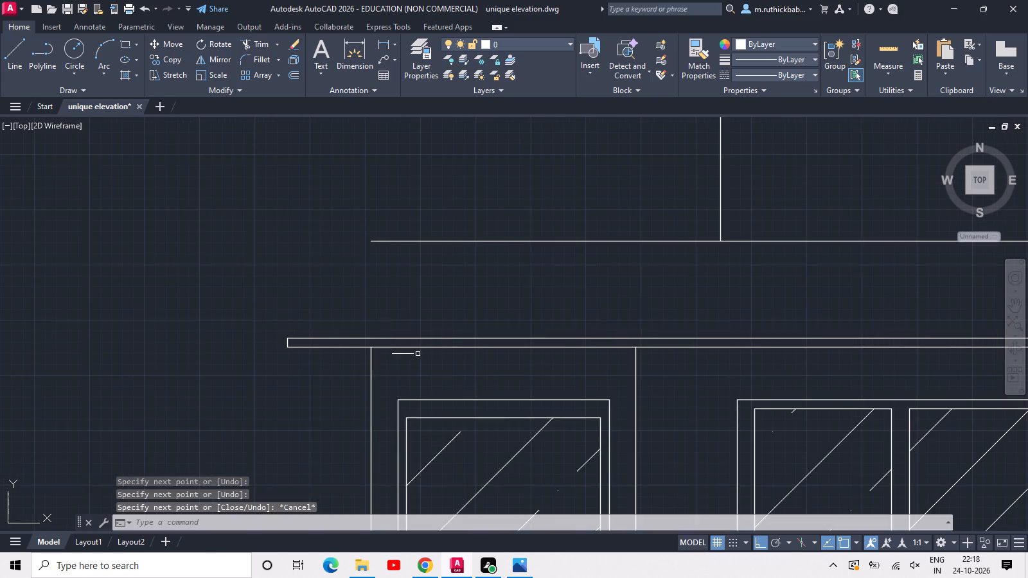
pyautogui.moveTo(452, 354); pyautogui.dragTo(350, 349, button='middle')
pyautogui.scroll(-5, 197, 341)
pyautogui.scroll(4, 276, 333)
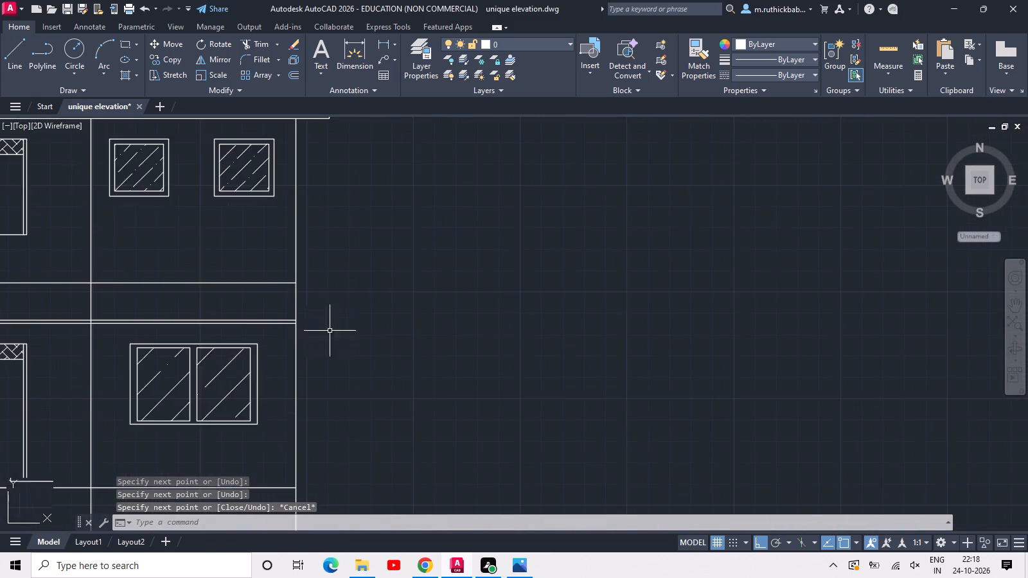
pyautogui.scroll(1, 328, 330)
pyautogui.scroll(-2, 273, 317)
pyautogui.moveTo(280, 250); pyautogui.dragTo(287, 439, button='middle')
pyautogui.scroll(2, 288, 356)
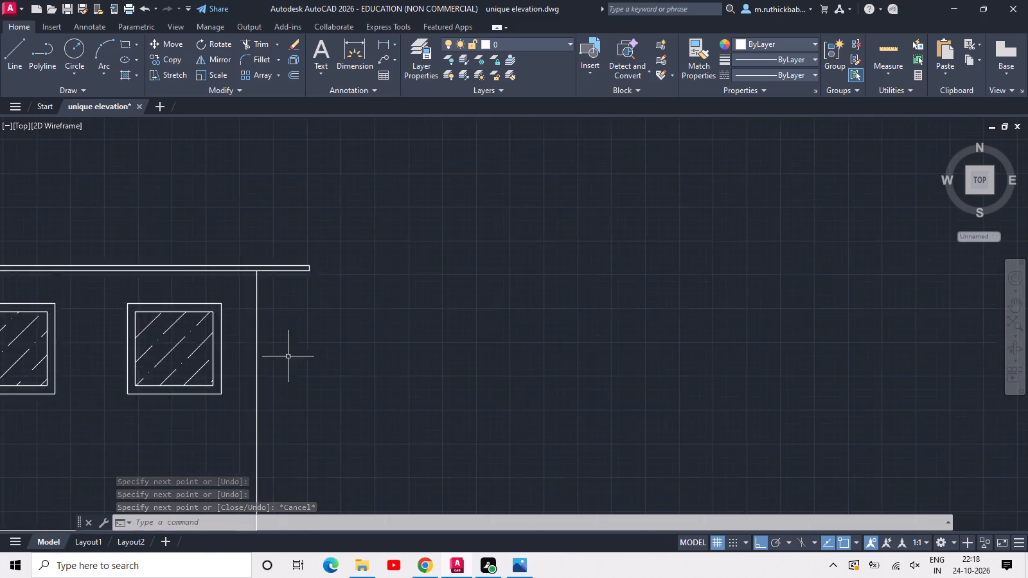
# Break both roof lines at a point in line with the last bay's outer wall.
pyautogui.scroll(1, 278, 287)
pyautogui.moveTo(278, 287); pyautogui.dragTo(273, 349, button='middle')
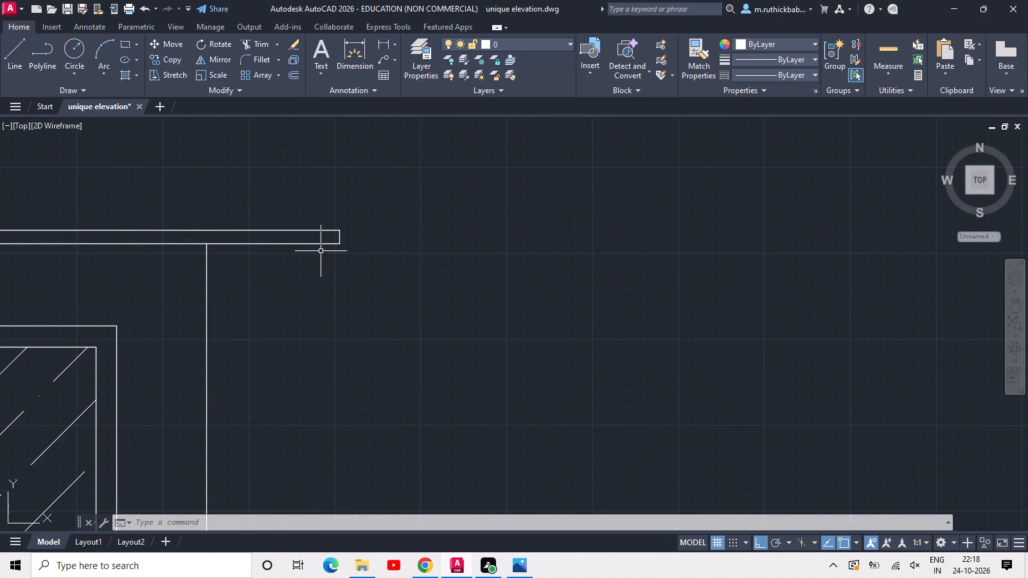
pyautogui.press('b')
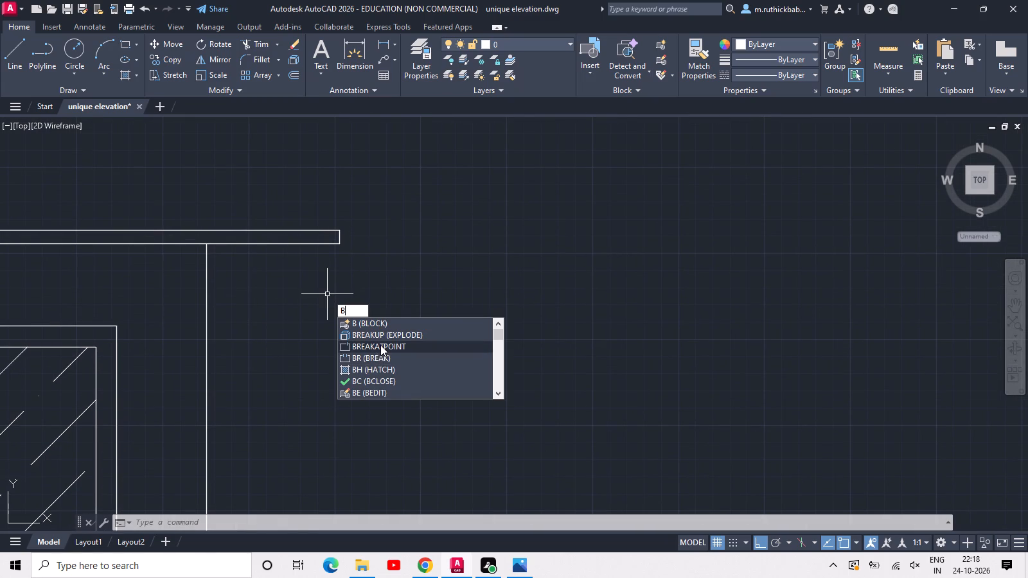
pyautogui.click(380, 347)
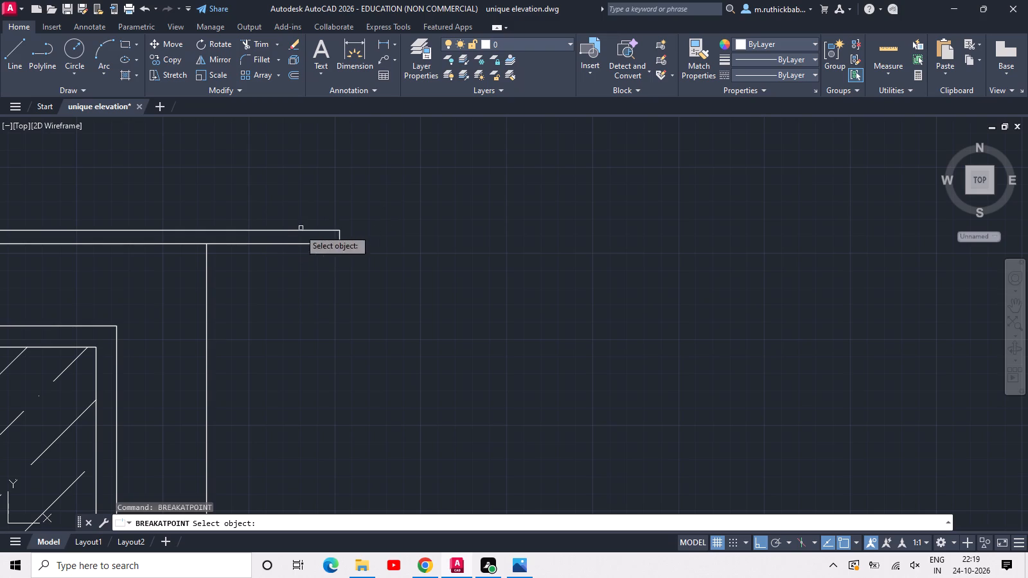
pyautogui.click(281, 229)
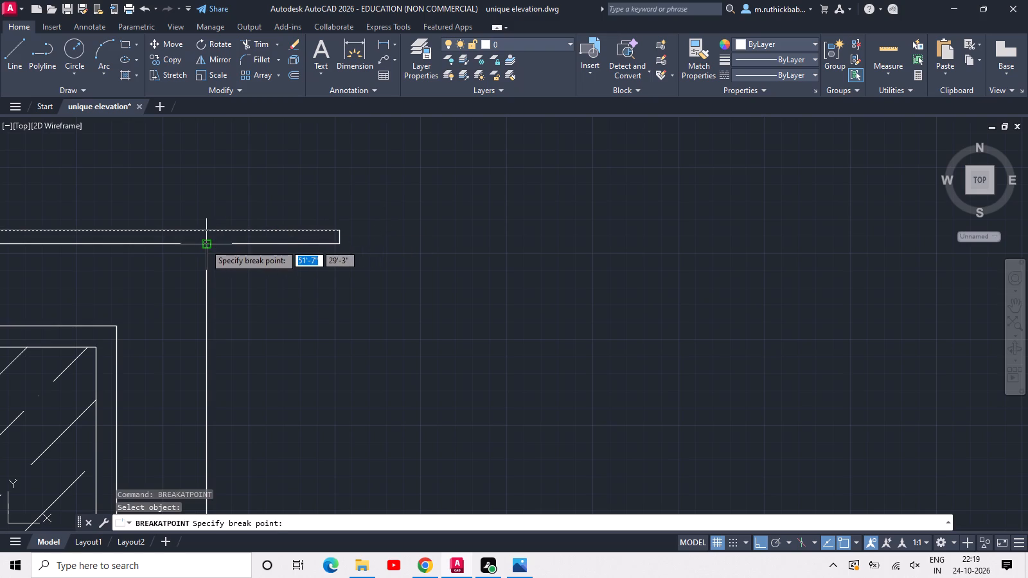
pyautogui.click(206, 232)
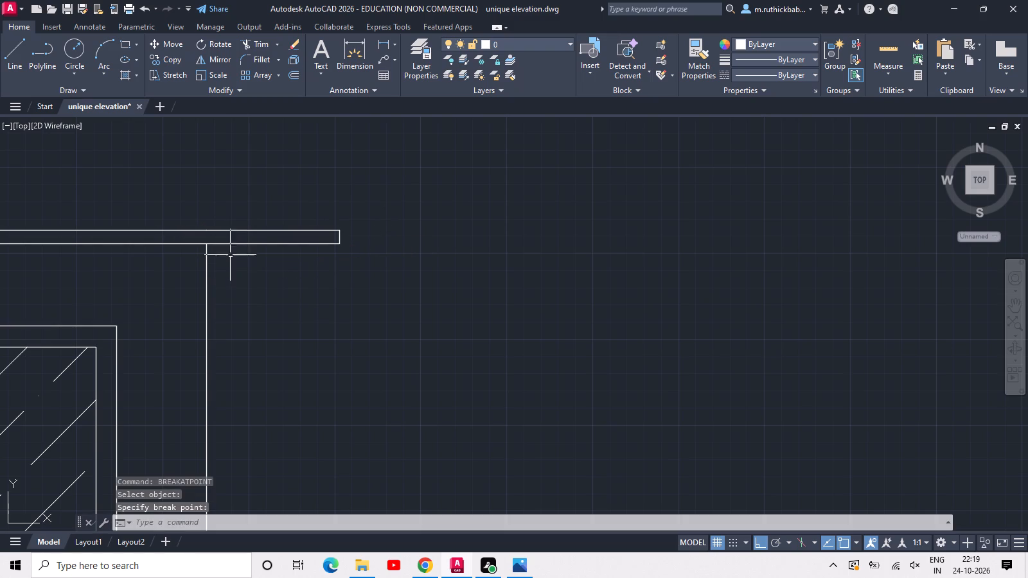
pyautogui.press('space')
pyautogui.click(248, 245)
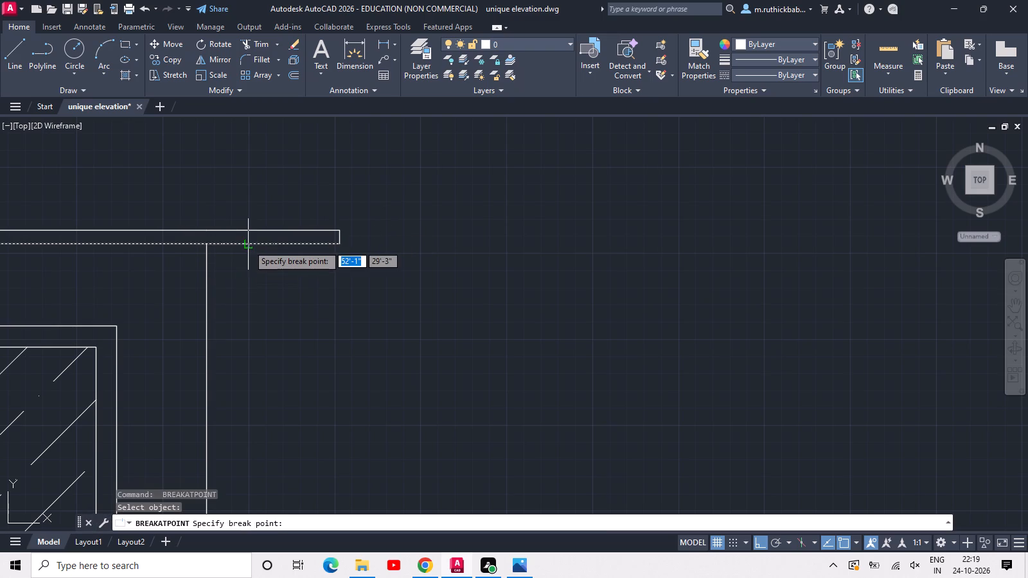
pyautogui.click(209, 245)
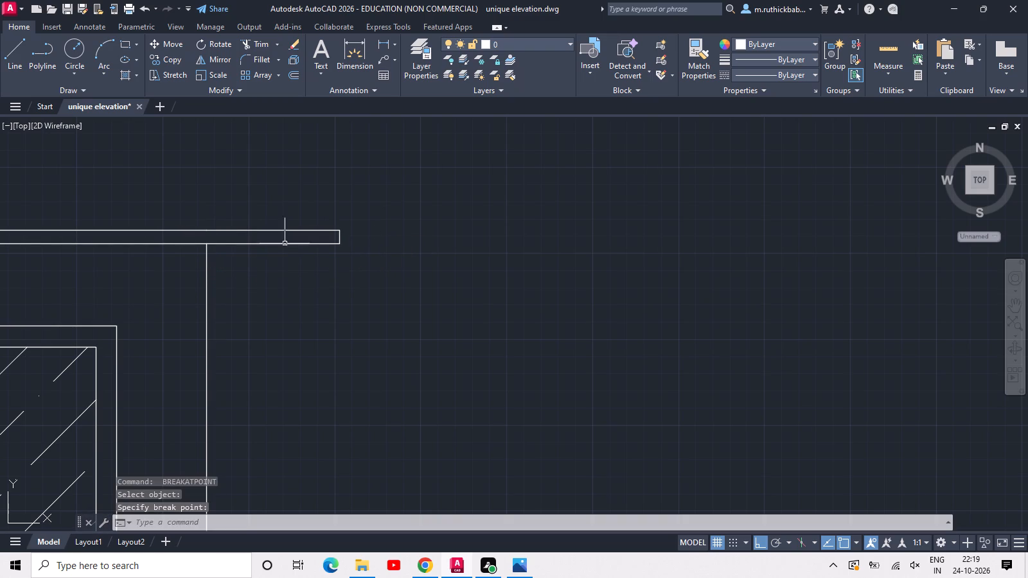
pyautogui.press('Escape')
# Copy the three roof overhang lines from the last bay's wall corner down to the ground-floor band at the same wall.
pyautogui.moveTo(352, 207); pyautogui.dragTo(346, 229)
pyautogui.click(224, 267)
pyautogui.press('c')
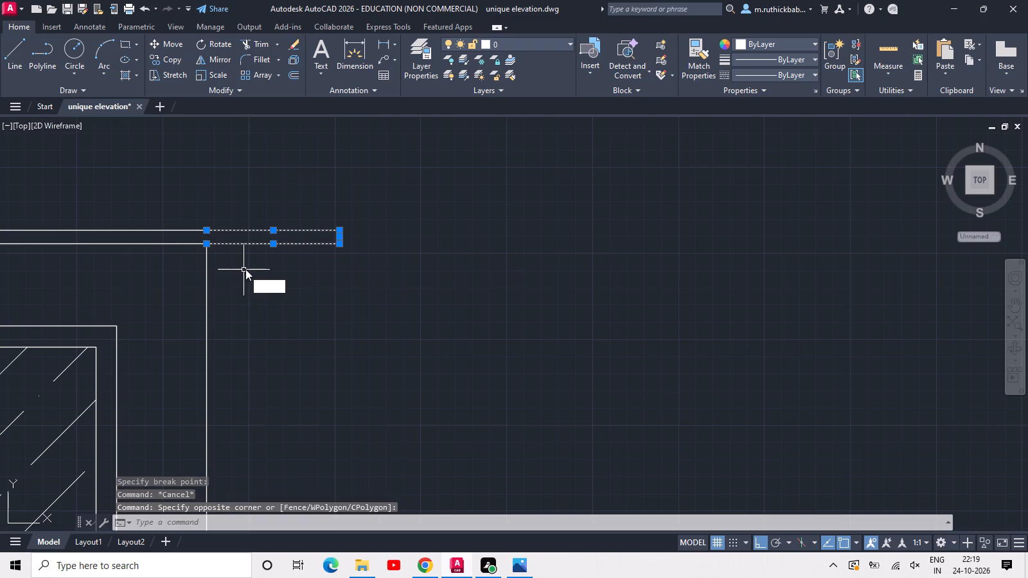
pyautogui.press('o')
pyautogui.press('space')
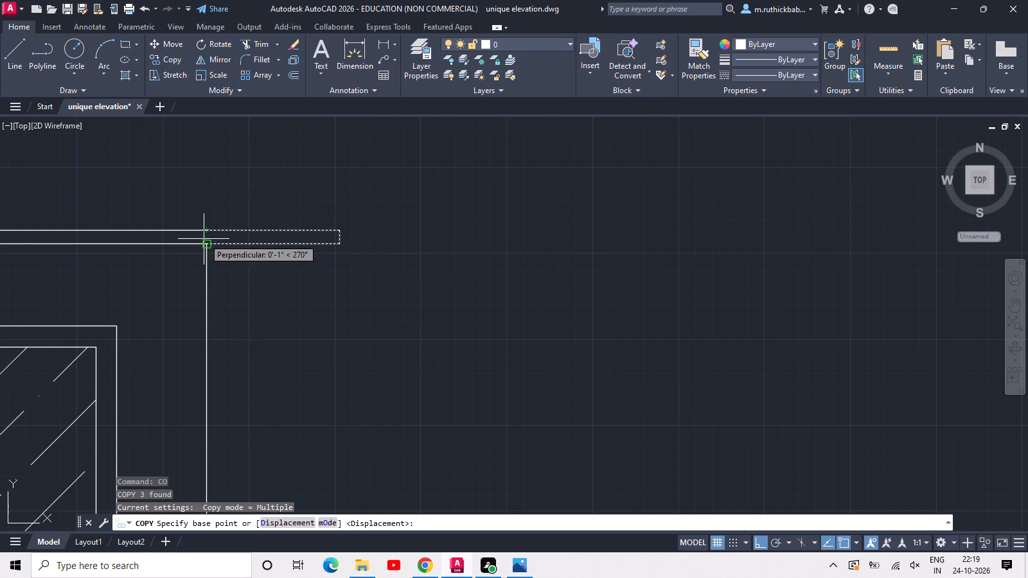
pyautogui.click(205, 244)
pyautogui.scroll(-4, 204, 251)
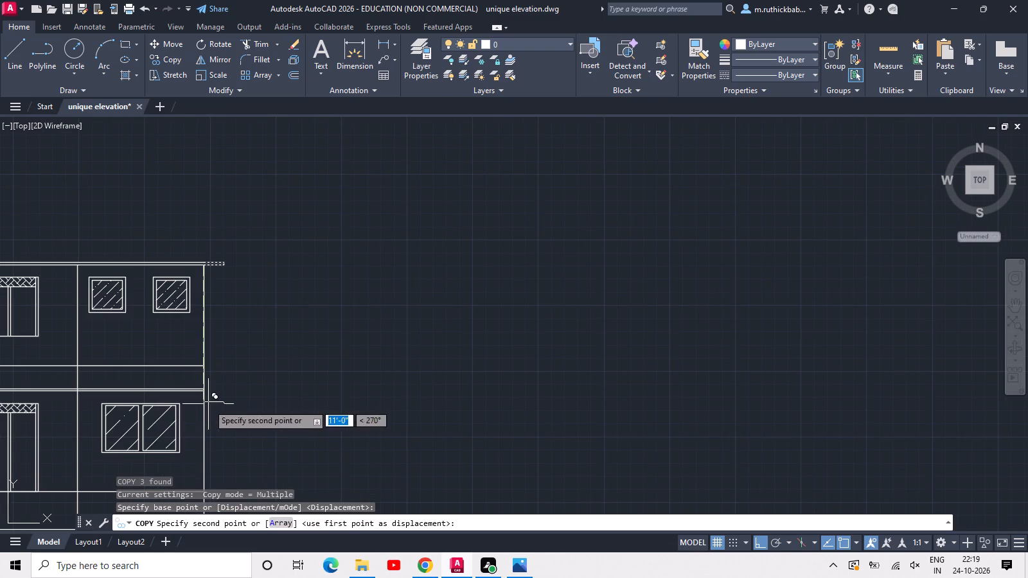
pyautogui.scroll(5, 200, 396)
pyautogui.click(227, 383)
pyautogui.press('Escape')
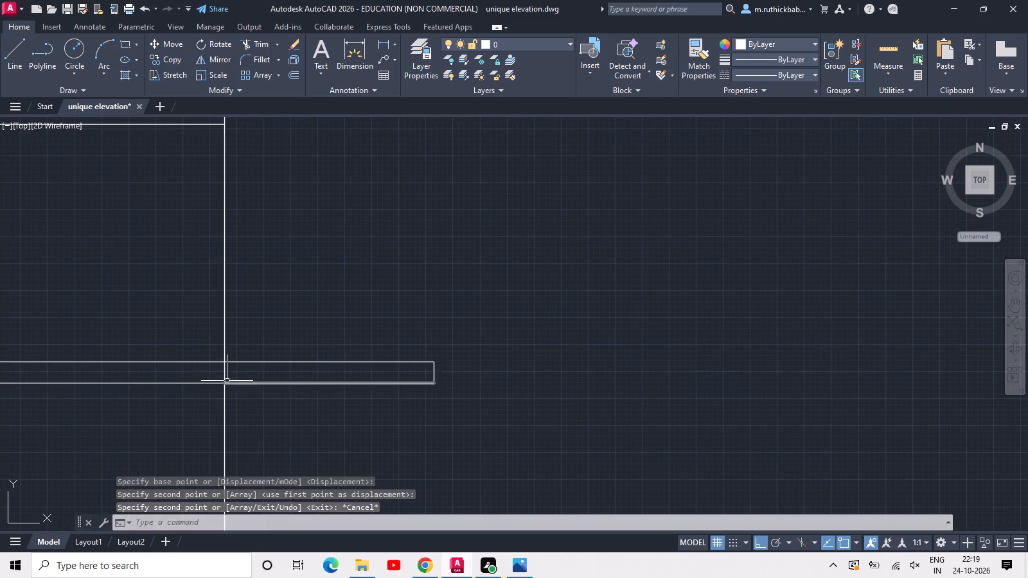
# Save the drawing.
pyautogui.scroll(-6, 227, 380)
pyautogui.moveTo(211, 383); pyautogui.dragTo(449, 362, button='middle')
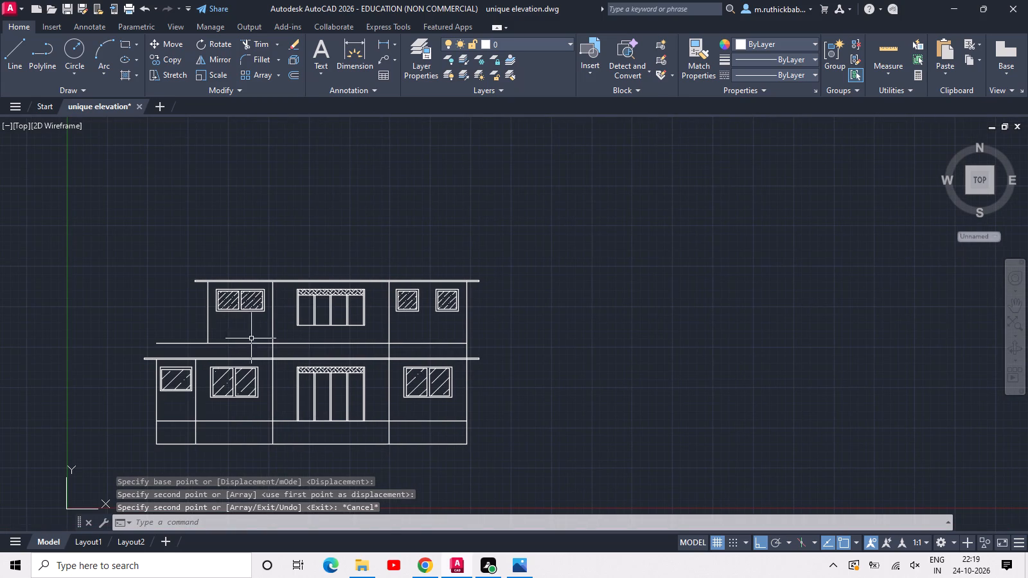
pyautogui.hotkey('ctrl', 's')
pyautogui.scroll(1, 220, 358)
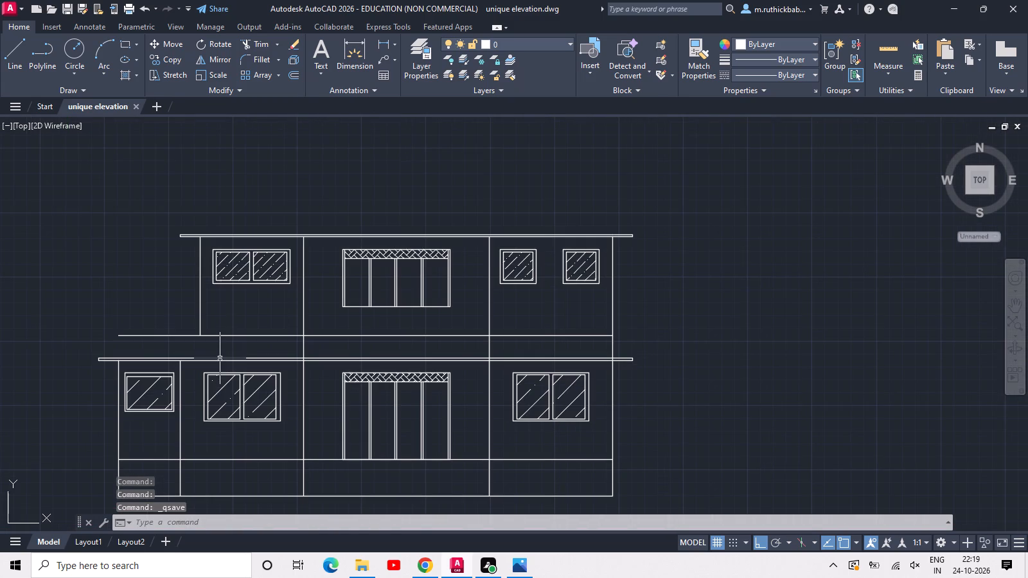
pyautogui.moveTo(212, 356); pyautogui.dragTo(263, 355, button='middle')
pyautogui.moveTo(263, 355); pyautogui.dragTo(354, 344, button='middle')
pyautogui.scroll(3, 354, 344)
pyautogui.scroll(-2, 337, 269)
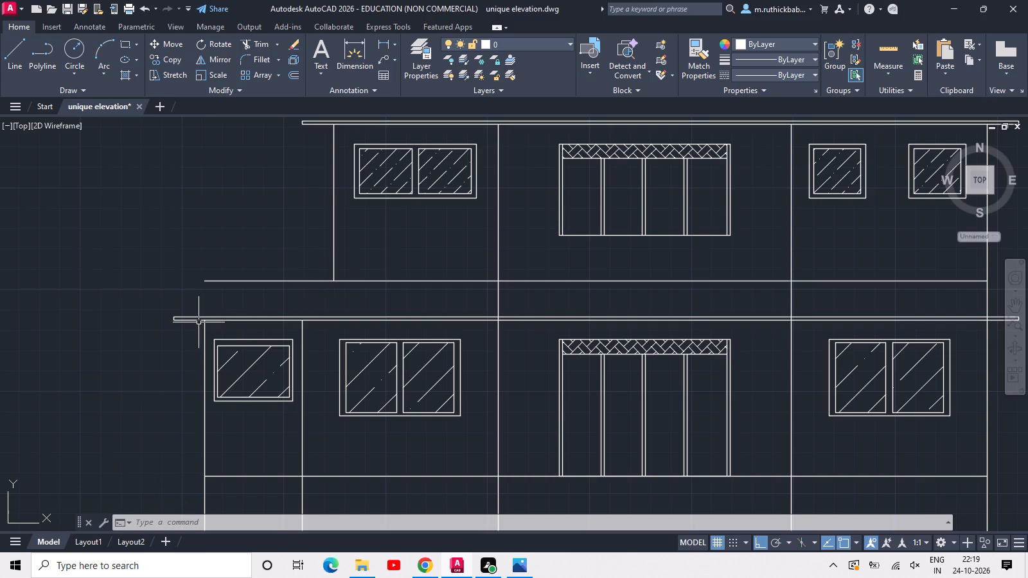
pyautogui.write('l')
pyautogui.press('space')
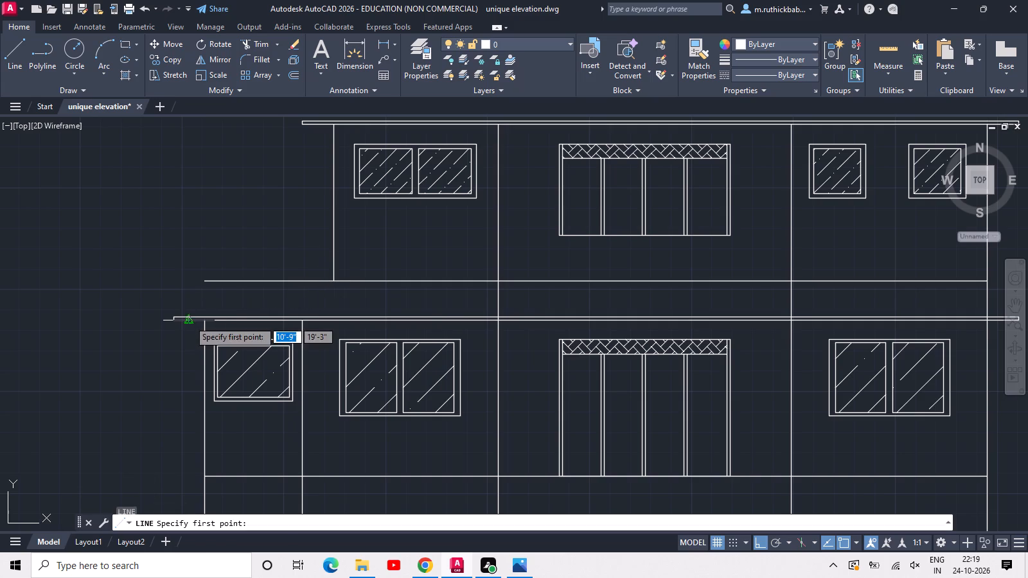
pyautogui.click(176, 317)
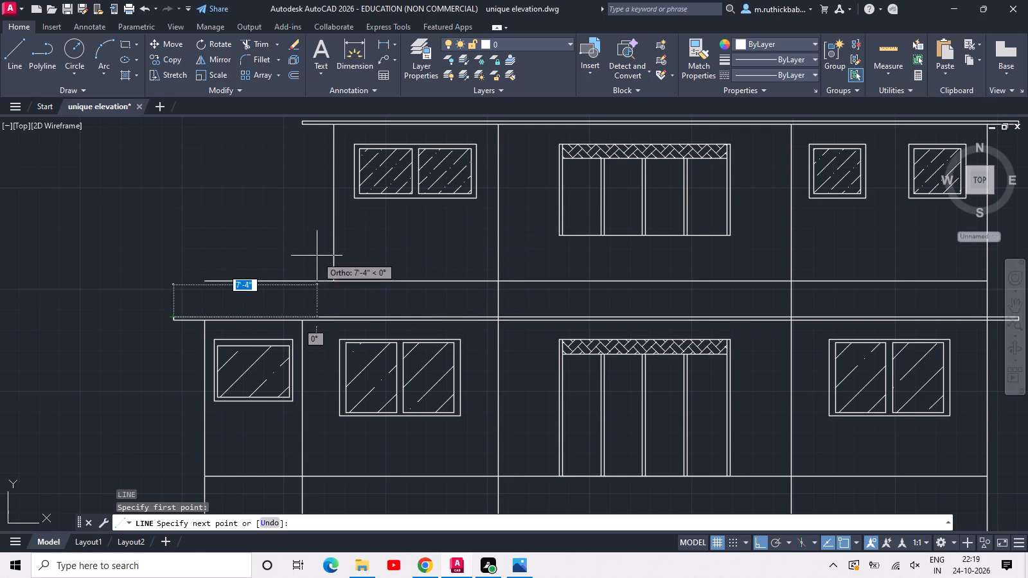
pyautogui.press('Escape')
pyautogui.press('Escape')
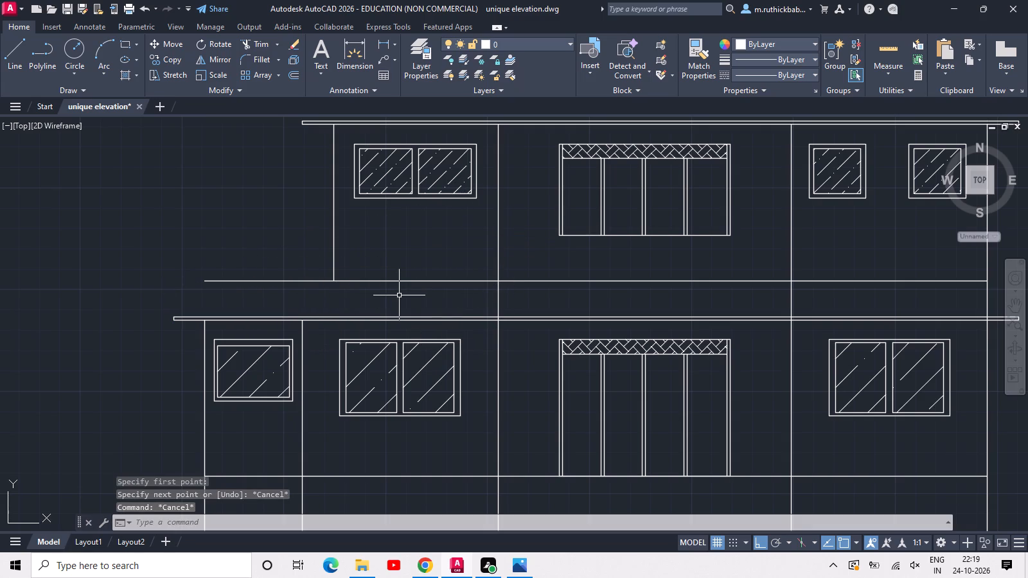
# Offset the upper floor's horizontal base line 2' upward.
pyautogui.write('off')
pyautogui.press('space')
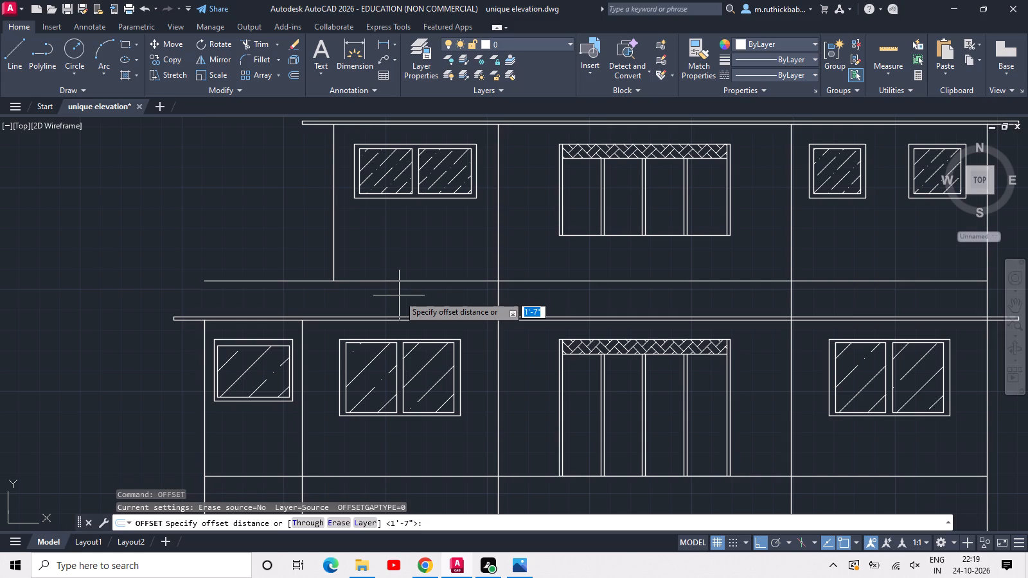
pyautogui.write("3'")
pyautogui.press('Return')
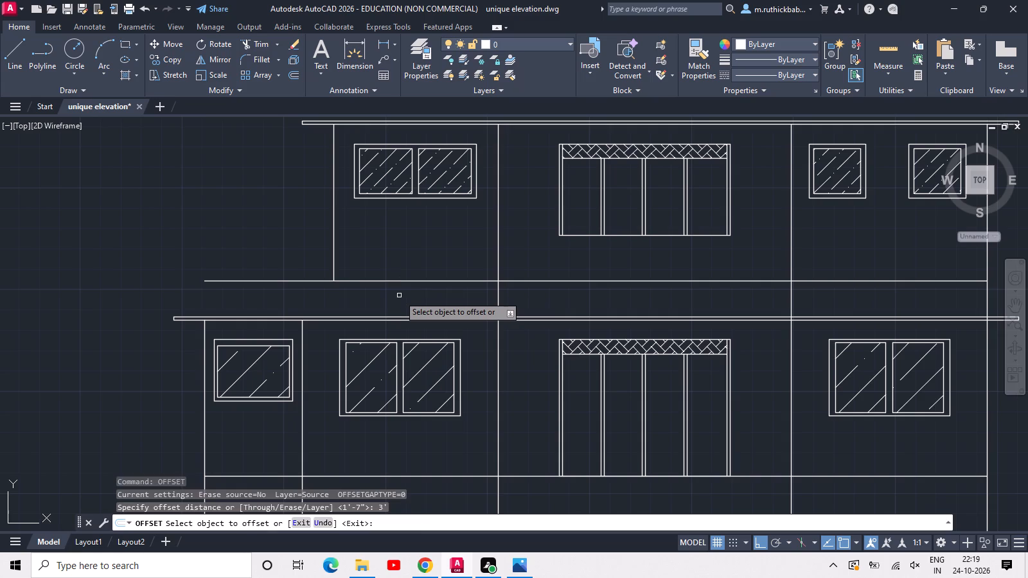
pyautogui.click(406, 281)
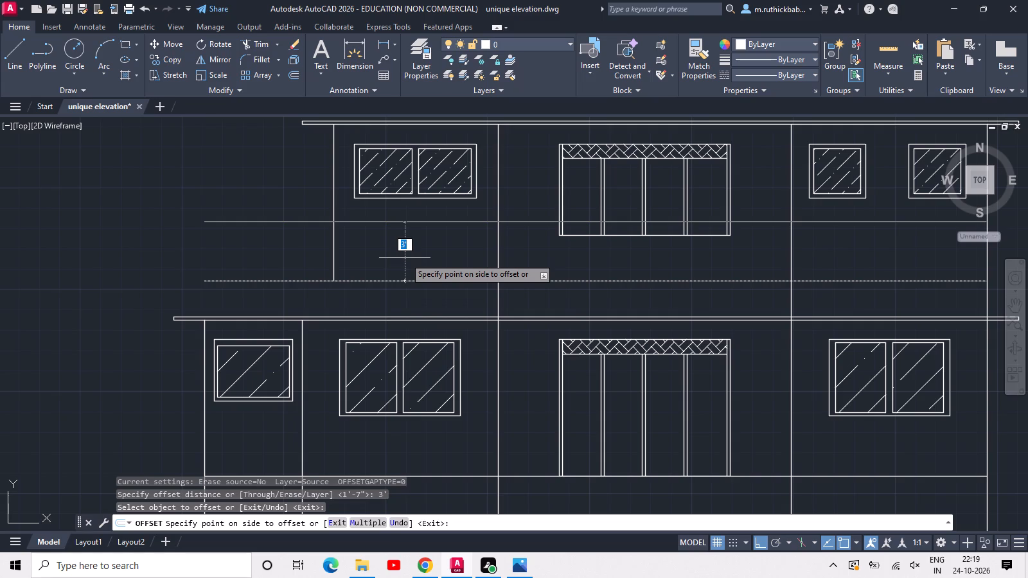
pyautogui.write("2'")
pyautogui.press('Return')
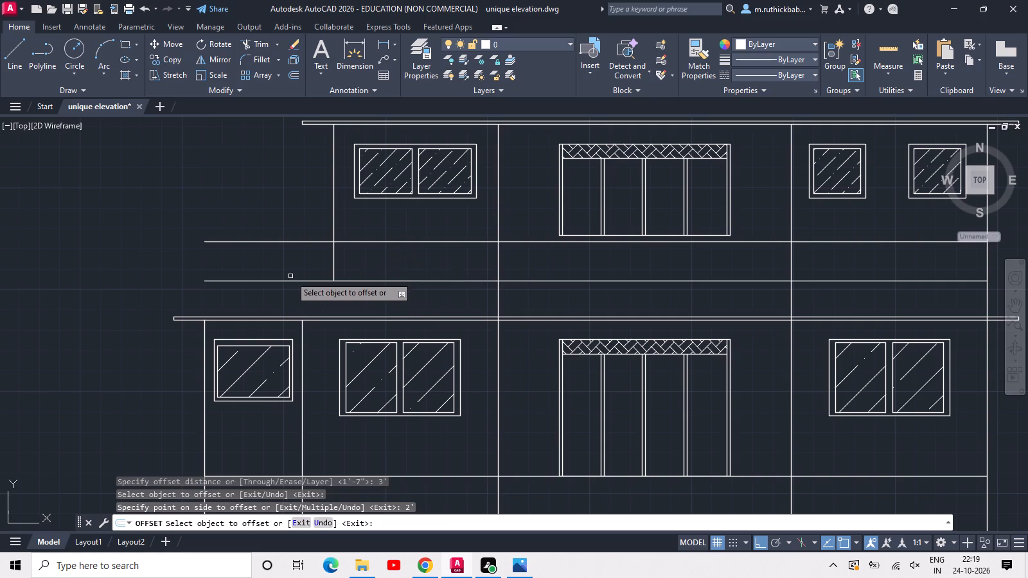
pyautogui.press('Escape')
pyautogui.press('Escape')
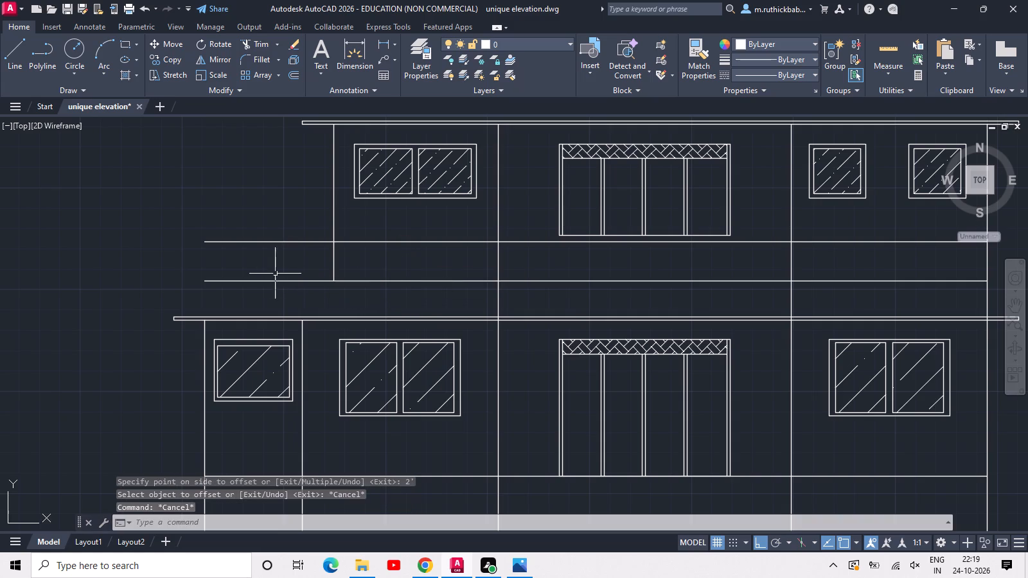
# Draw a sloped line about 8'-2" long at 28° from the first-bay overhang's upper outer corner to the new offset line.
pyautogui.press('l')
pyautogui.press('space')
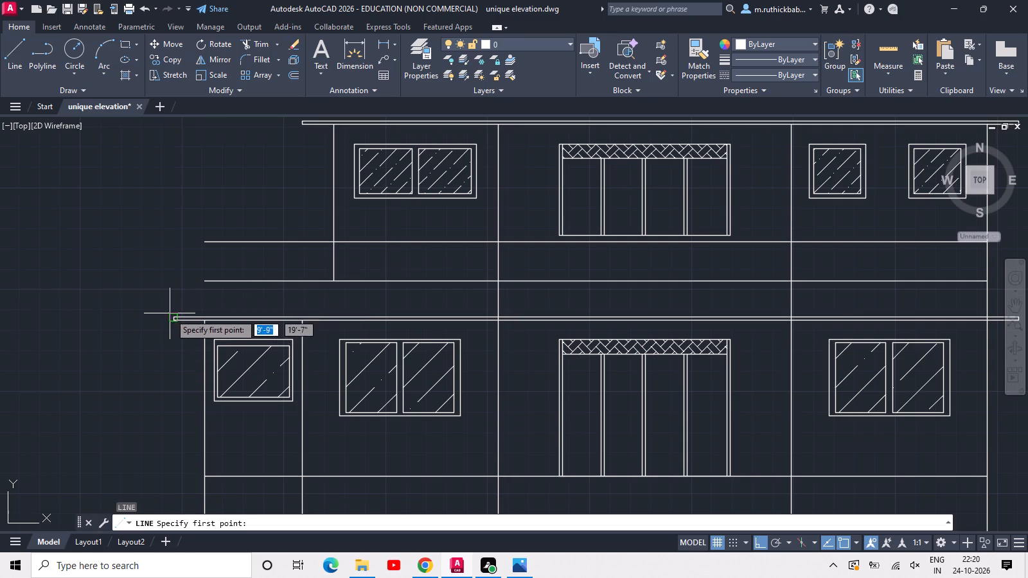
pyautogui.scroll(4, 170, 313)
pyautogui.click(178, 319)
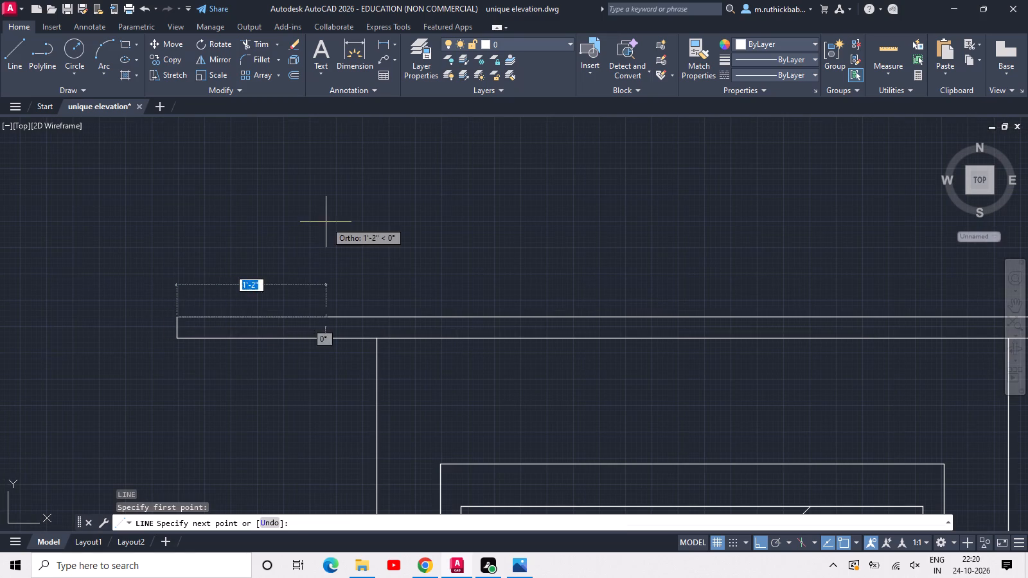
pyautogui.moveTo(326, 222); pyautogui.dragTo(119, 329, button='middle')
pyautogui.scroll(-1, 326, 222)
pyautogui.scroll(-2, 103, 331)
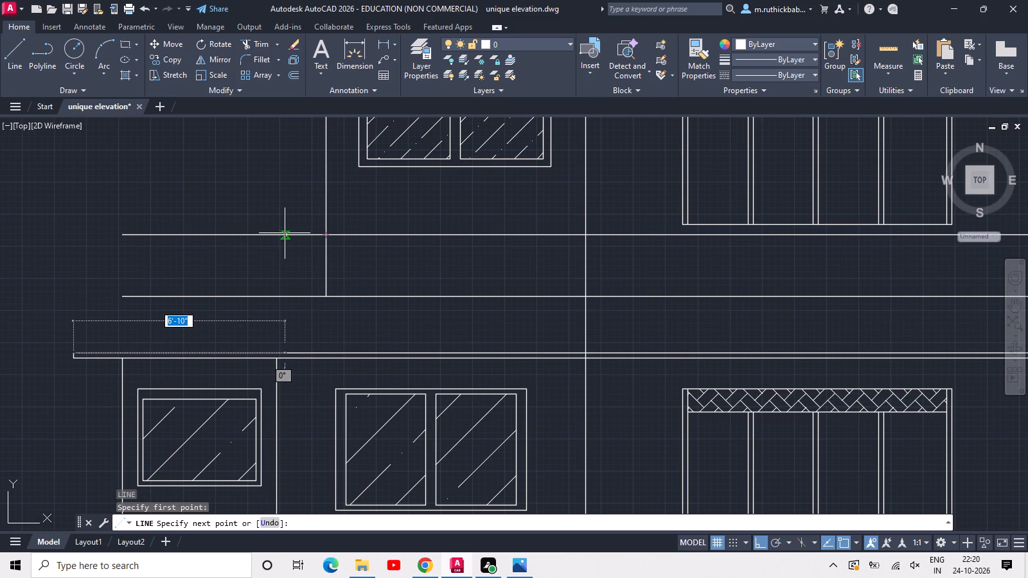
pyautogui.write('tan')
pyautogui.press('space')
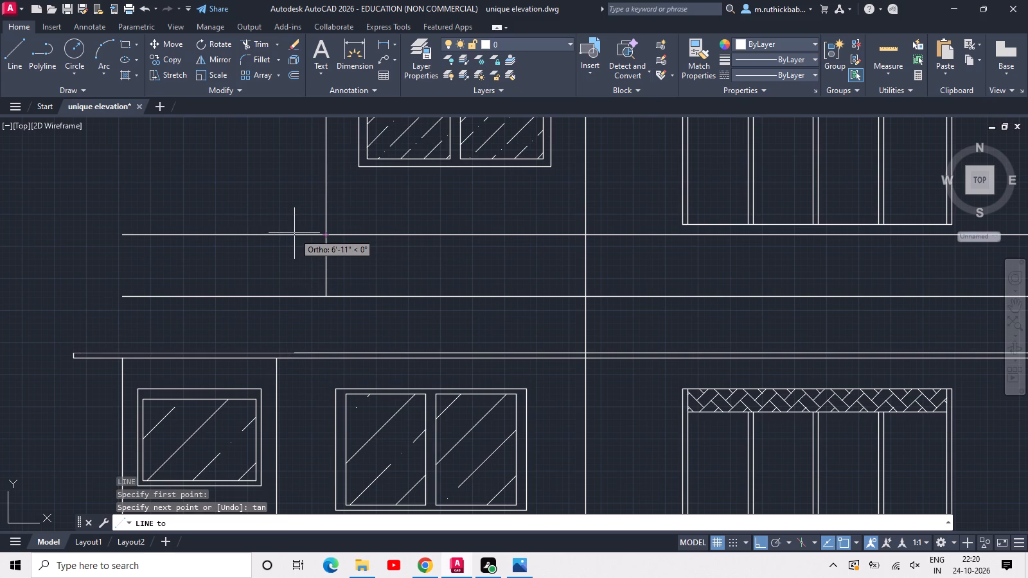
pyautogui.click(295, 233)
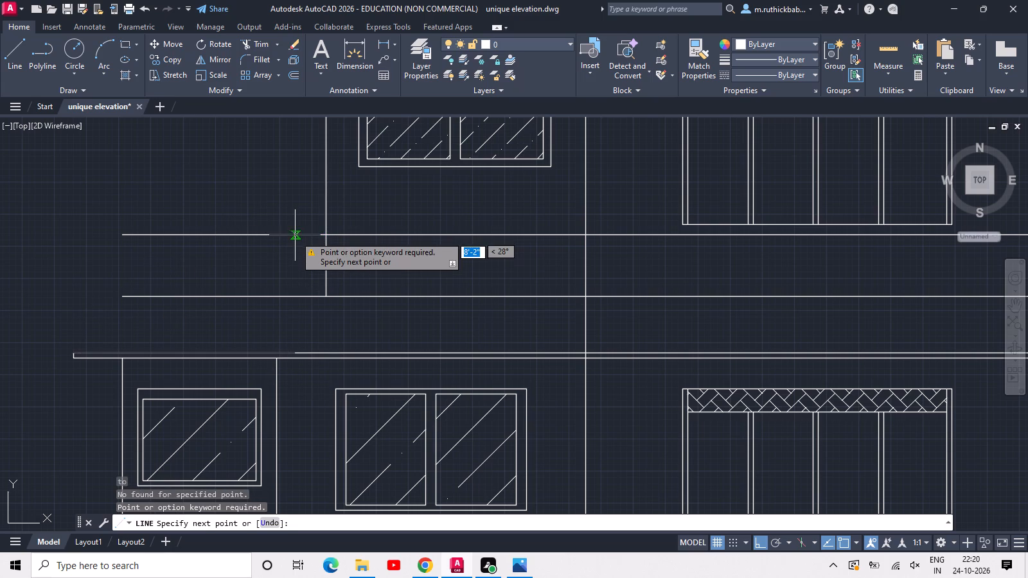
pyautogui.click(297, 235)
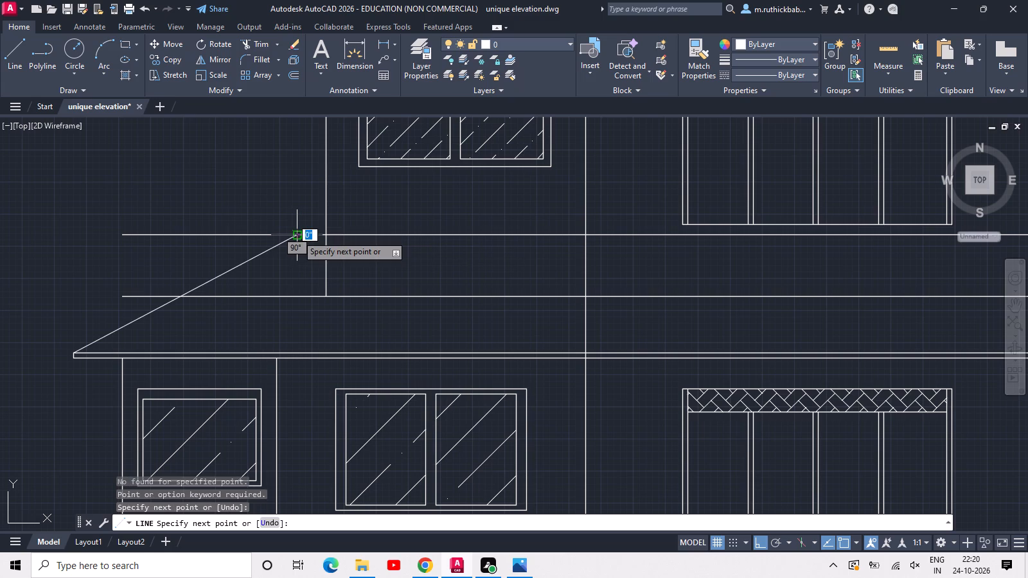
pyautogui.click(298, 235)
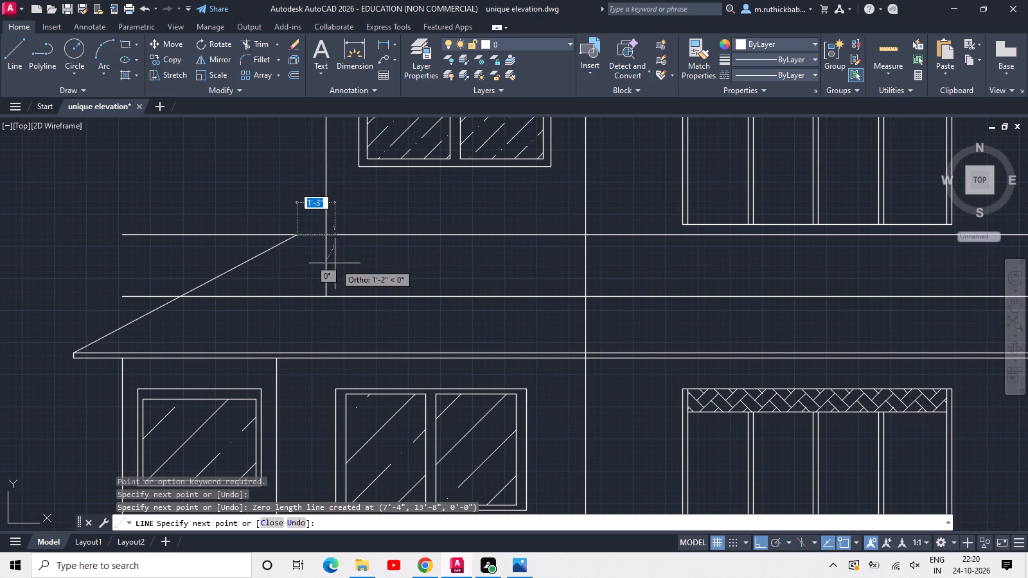
pyautogui.press('Escape')
# Draw a short vertical line across the ground-floor band above the wall between the first and second bays.
pyautogui.scroll(-1, 378, 270)
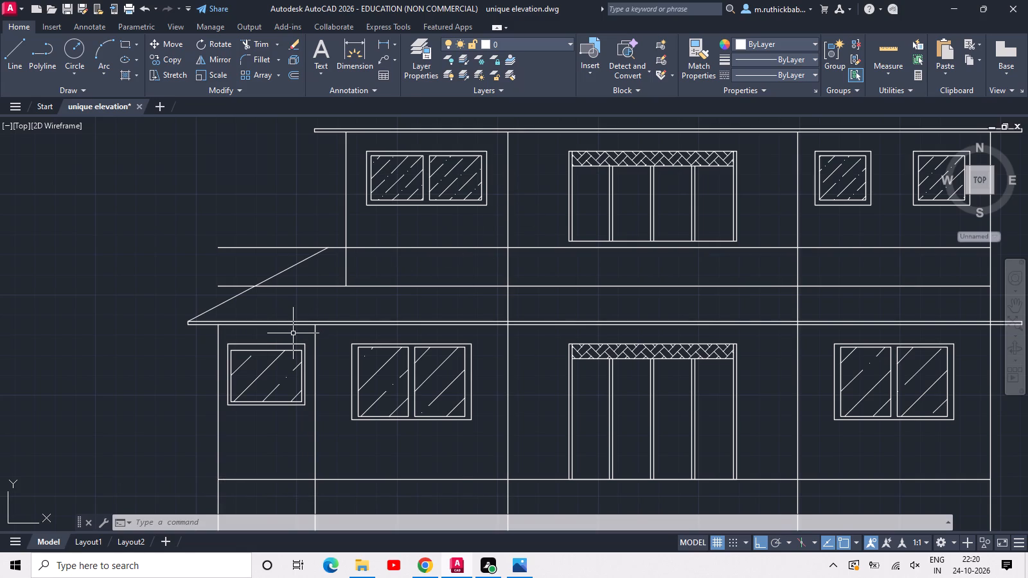
pyautogui.scroll(4, 293, 333)
pyautogui.write('l')
pyautogui.press('space')
pyautogui.click(347, 306)
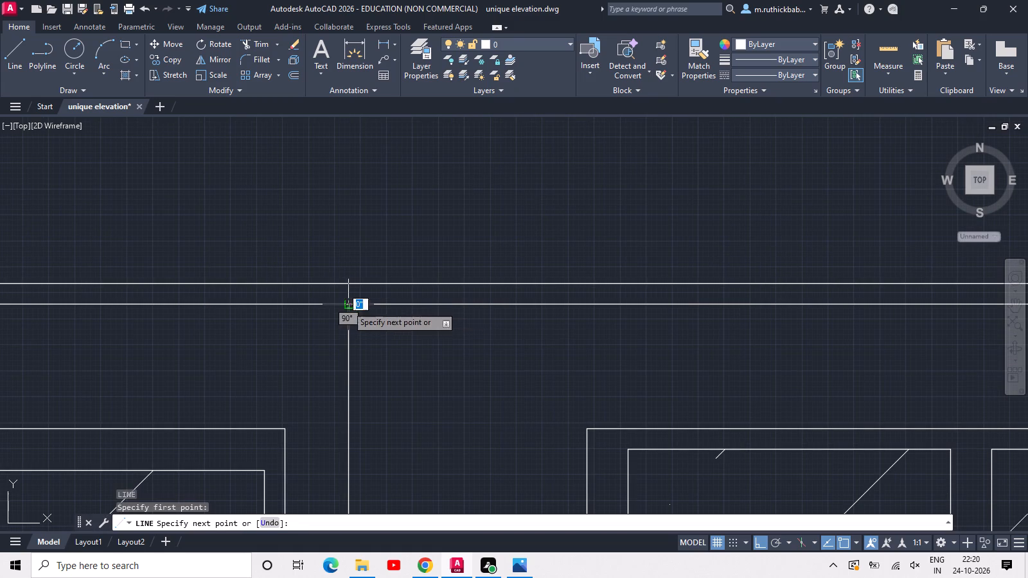
pyautogui.click(348, 286)
pyautogui.press('Escape')
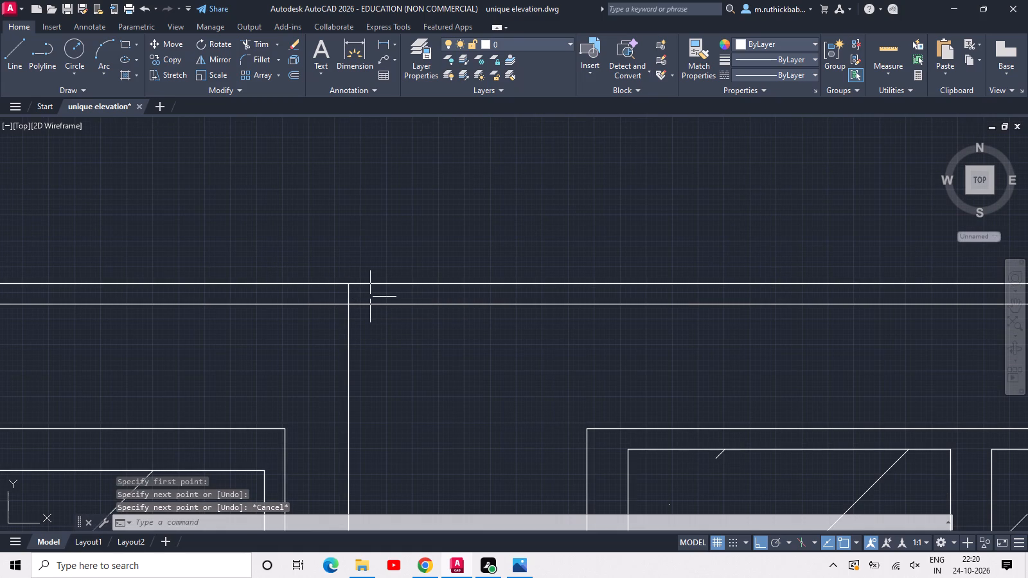
# Offset the short vertical line in the ground-floor band by 1'7" toward the first bay's outer side.
pyautogui.write('off 1')
pyautogui.press("'")
pyautogui.write('7')
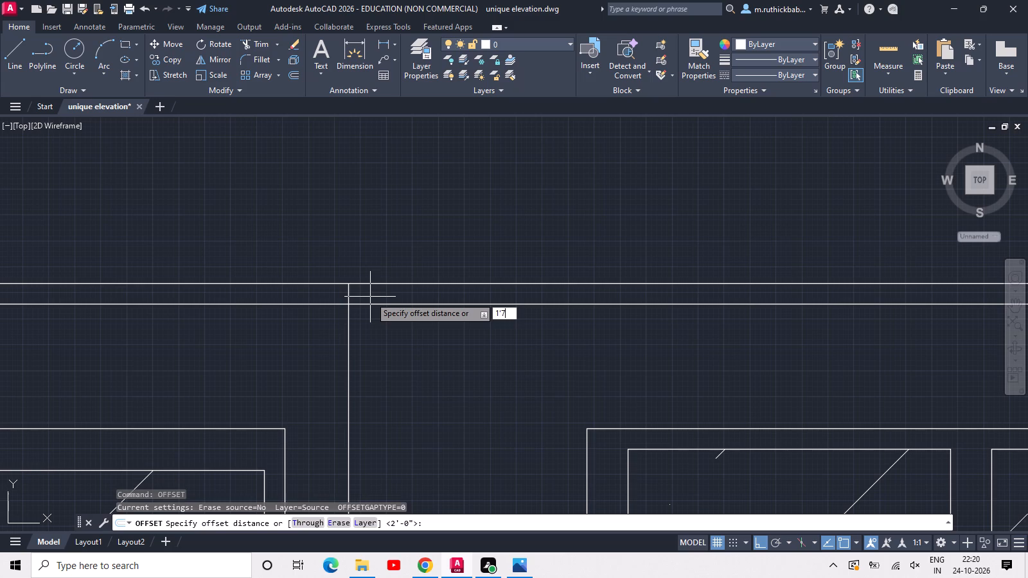
pyautogui.press('space')
pyautogui.click(347, 295)
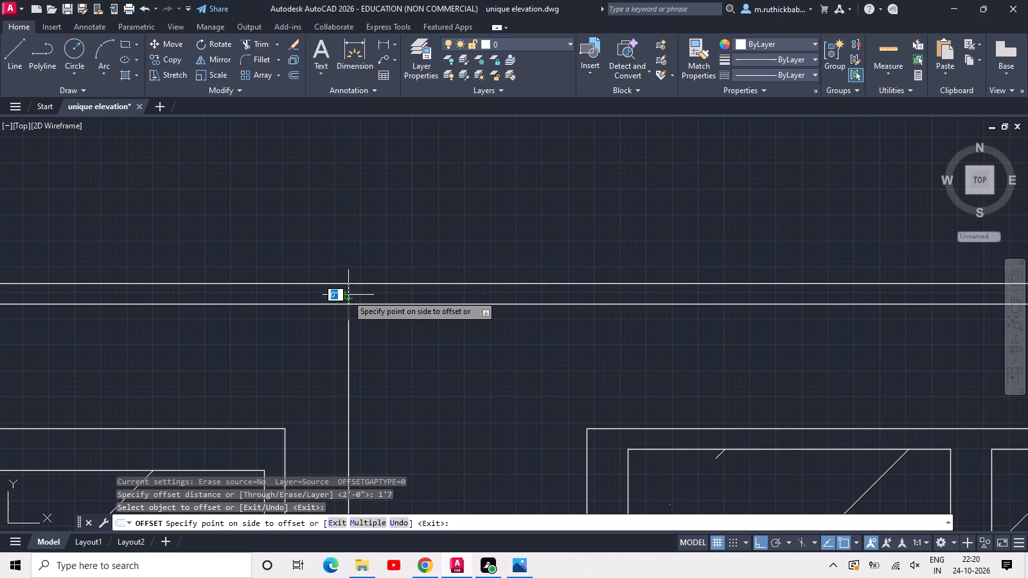
pyautogui.click(312, 302)
pyautogui.press('Escape')
# Delete the original short band line above the wall between the first and second bays.
pyautogui.scroll(-2, 308, 302)
pyautogui.scroll(2, 325, 304)
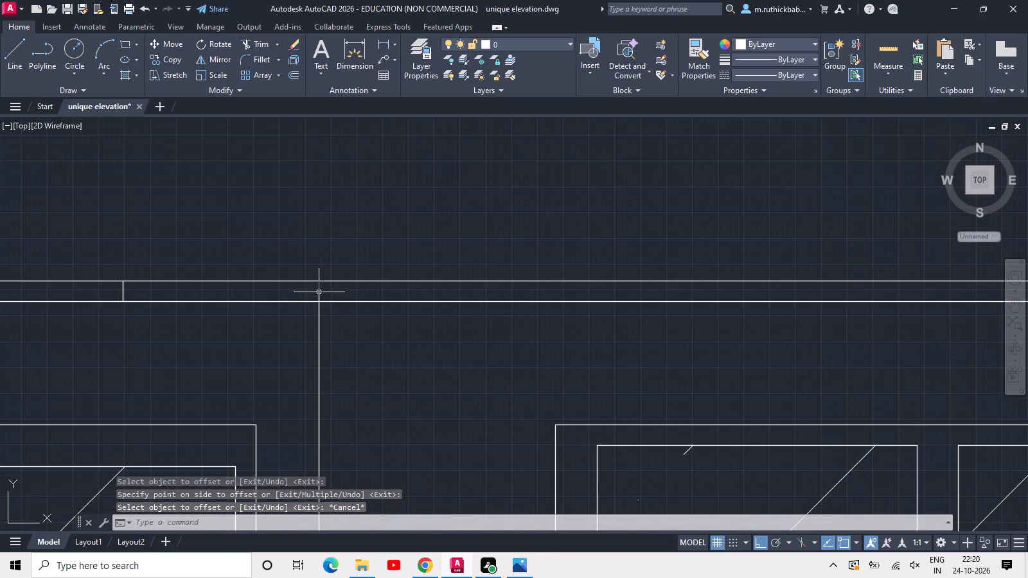
pyautogui.click(298, 270)
pyautogui.click(348, 316)
pyautogui.press('Delete')
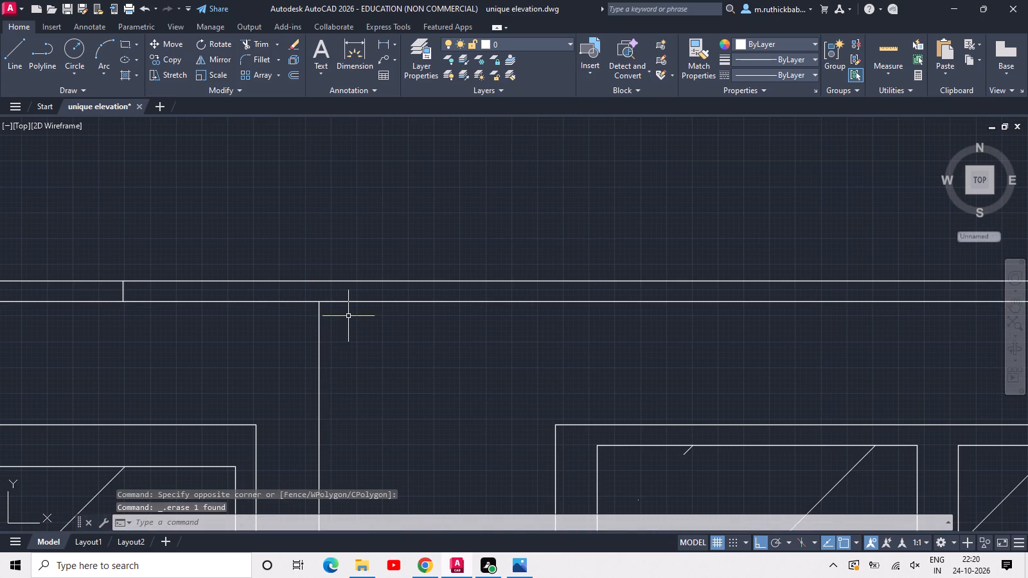
# Draw a sloped line about 13'-4" long from the offset line's top to the upper-floor wall line between the second and third bays.
pyautogui.press('l')
pyautogui.press('space')
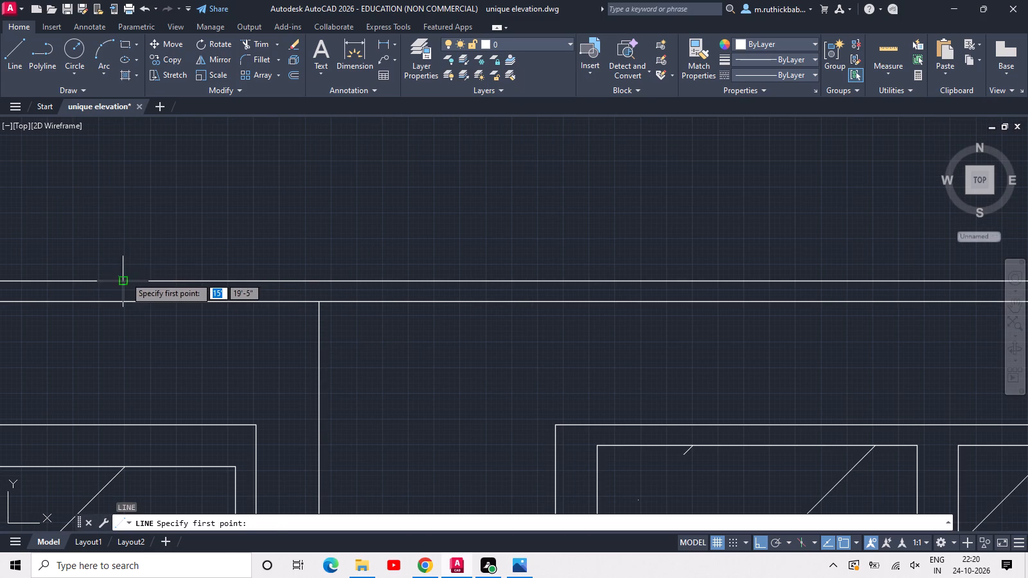
pyautogui.click(125, 277)
pyautogui.scroll(-3, 330, 171)
pyautogui.moveTo(332, 171); pyautogui.dragTo(263, 331, button='middle')
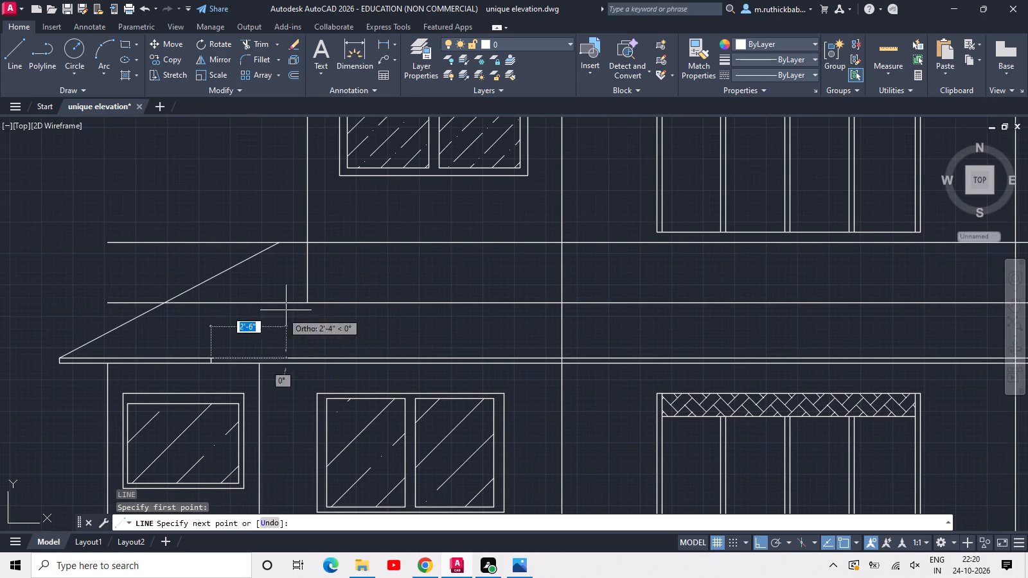
pyautogui.moveTo(561, 194); pyautogui.dragTo(536, 252, button='middle')
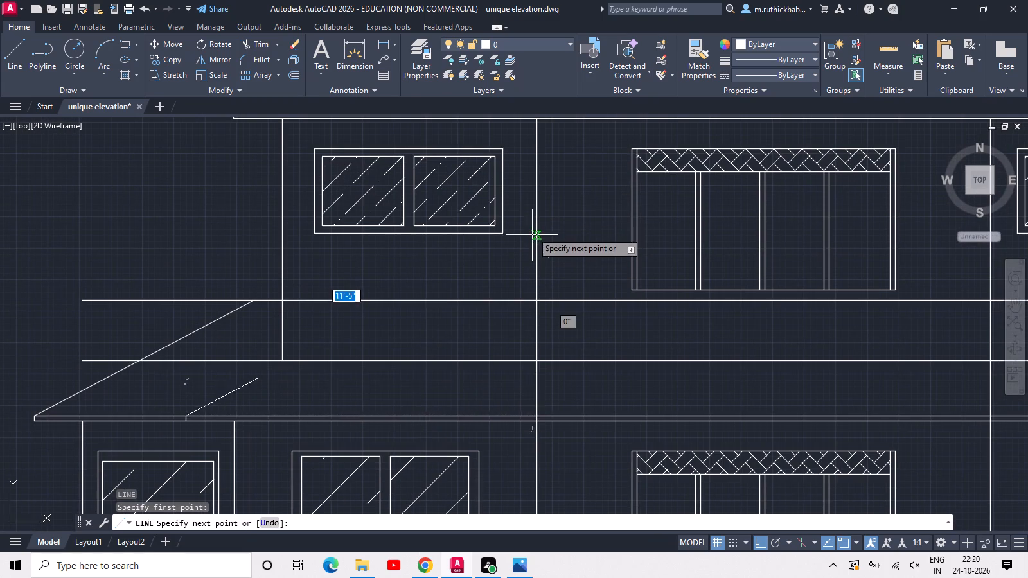
pyautogui.write('tan')
pyautogui.press('space')
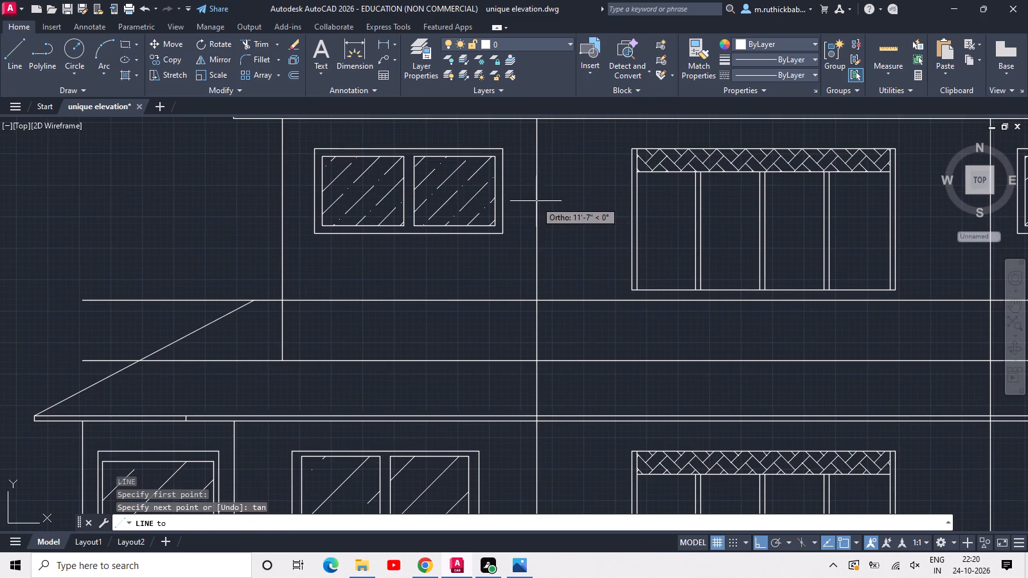
pyautogui.click(536, 200)
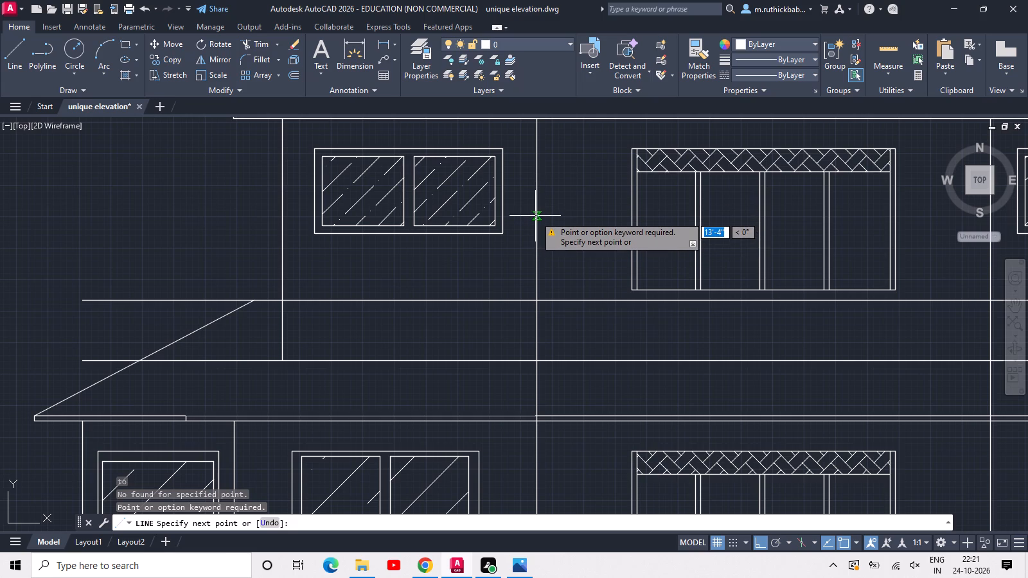
pyautogui.click(536, 218)
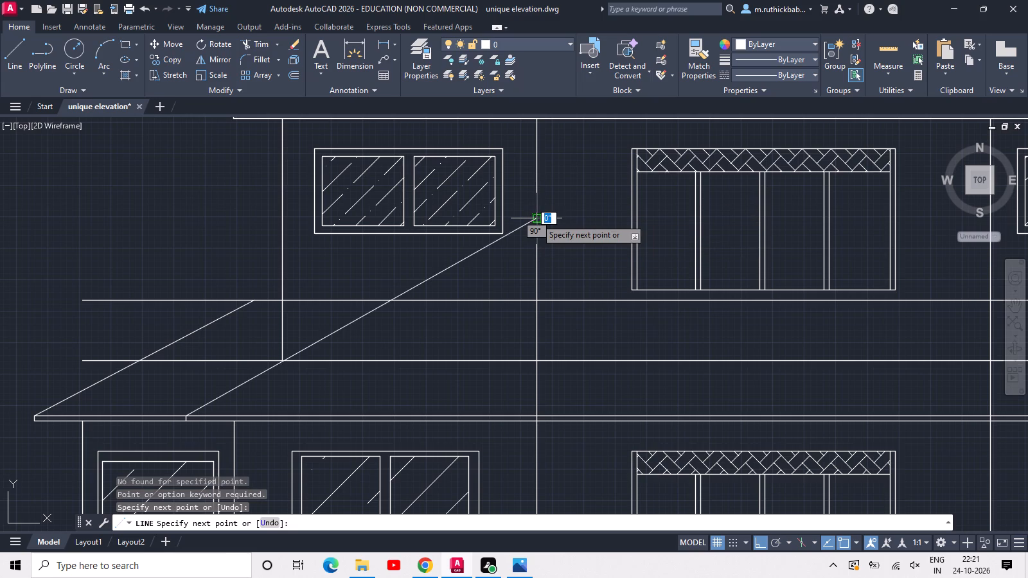
pyautogui.click(536, 220)
pyautogui.scroll(-2, 538, 234)
pyautogui.moveTo(545, 269); pyautogui.dragTo(470, 301, button='middle')
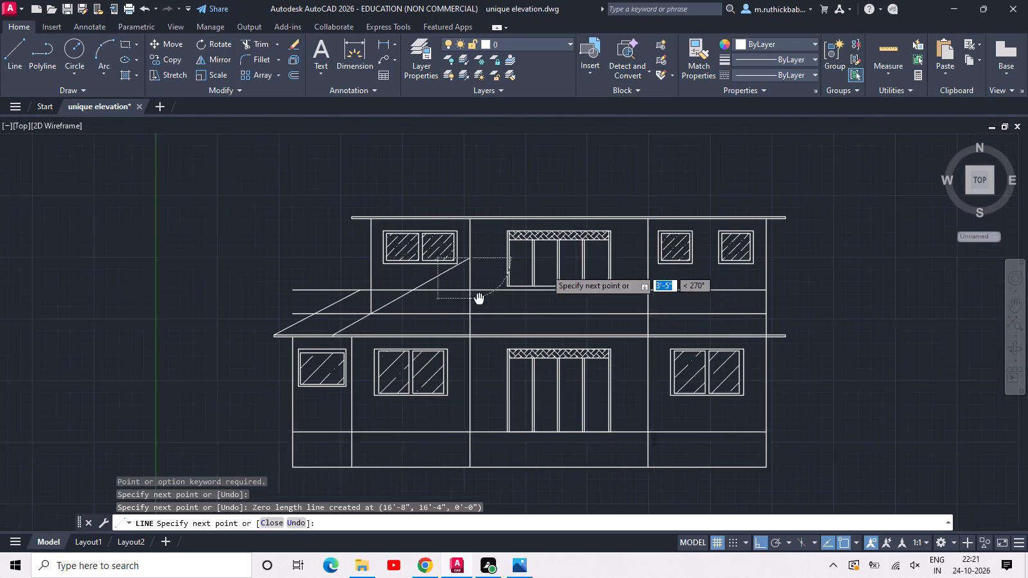
pyautogui.moveTo(470, 301); pyautogui.dragTo(445, 304, button='middle')
pyautogui.press('Escape')
pyautogui.moveTo(461, 311); pyautogui.dragTo(375, 319, button='middle')
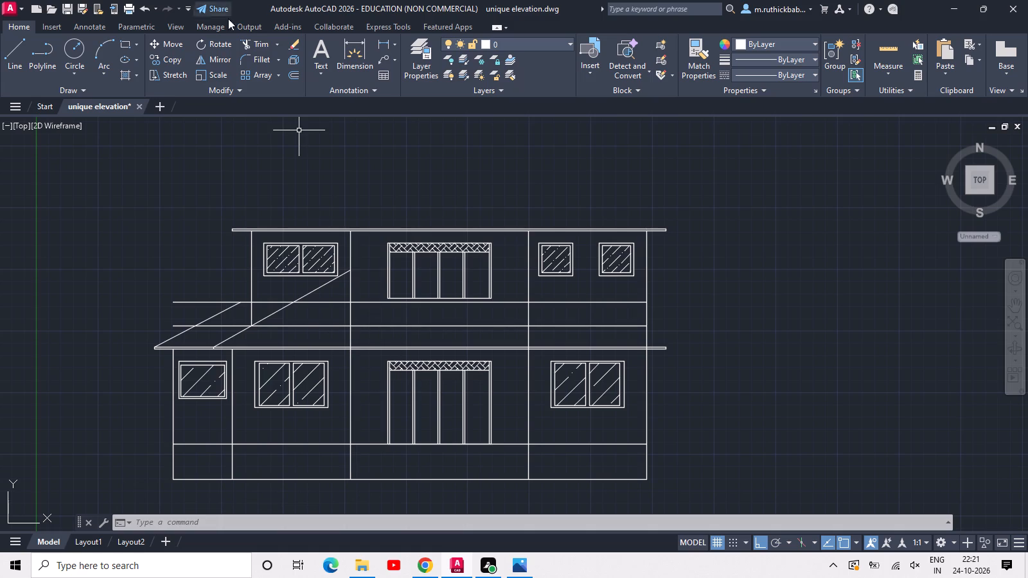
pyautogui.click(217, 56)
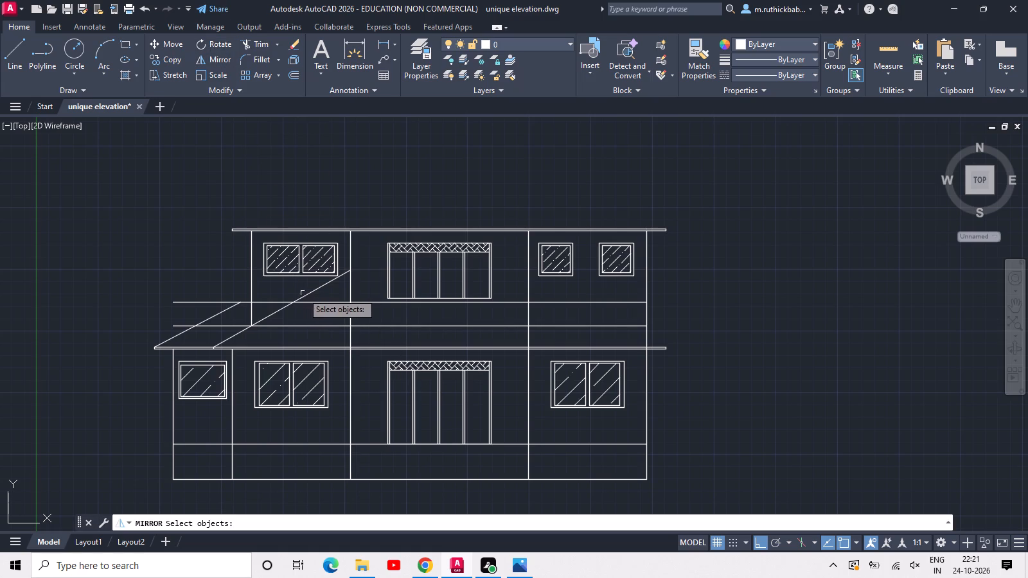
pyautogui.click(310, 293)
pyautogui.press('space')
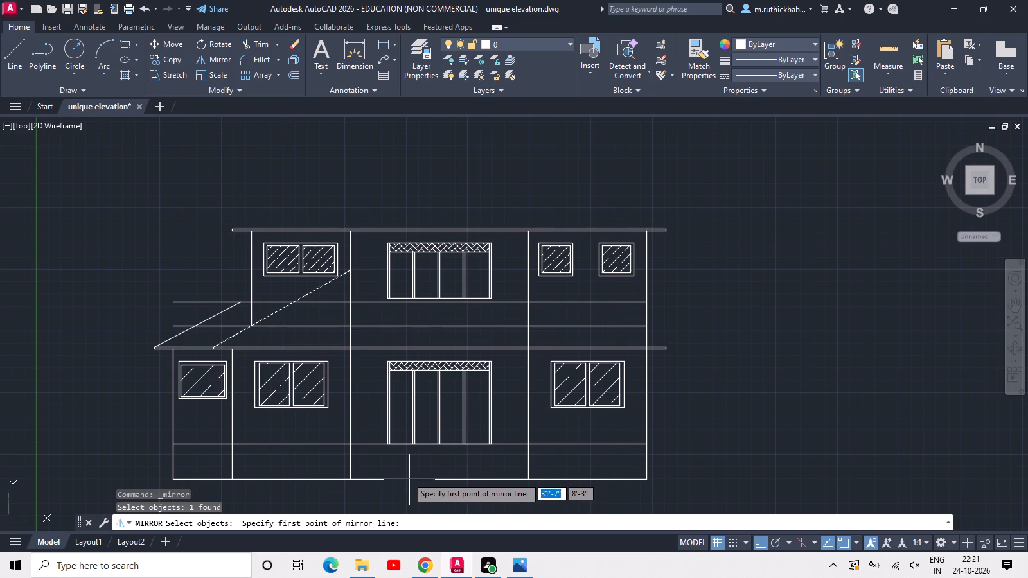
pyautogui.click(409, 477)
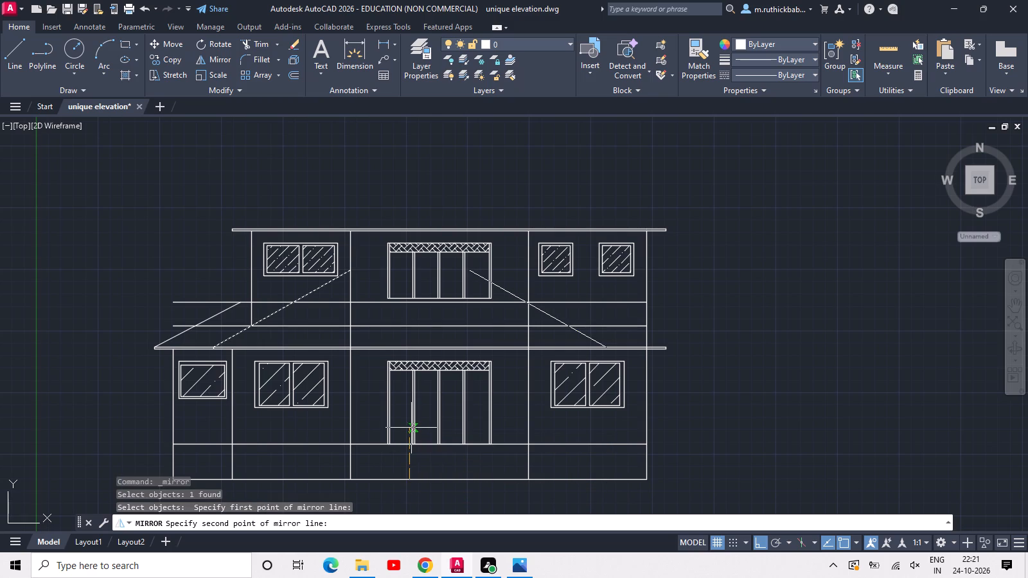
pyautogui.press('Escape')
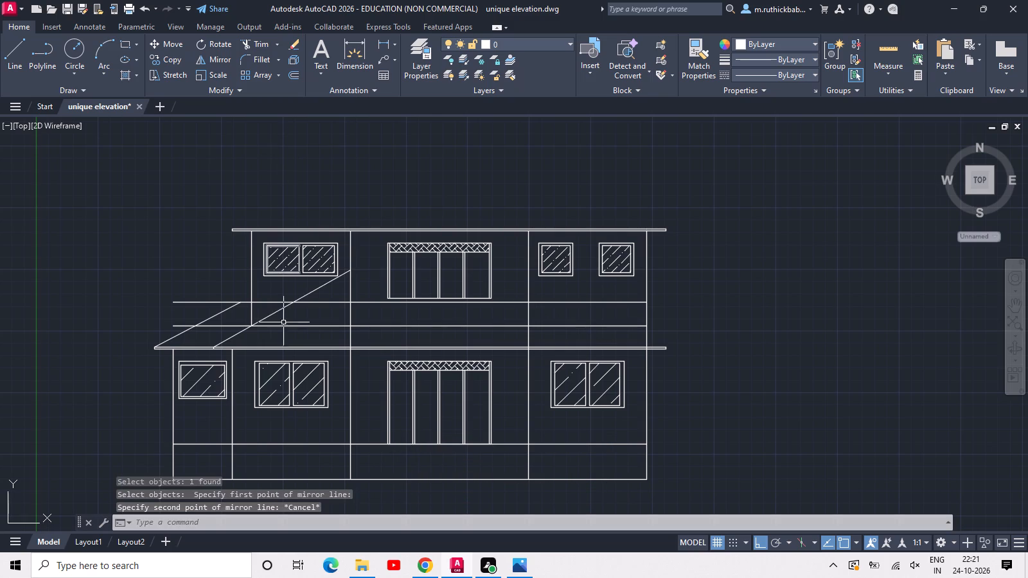
# Draw a sloped line about 13'-3" long at 151° from the ground-floor band's fourth-bay upper outer corner to the third-fourth bay wall line.
pyautogui.write('l')
pyautogui.press('space')
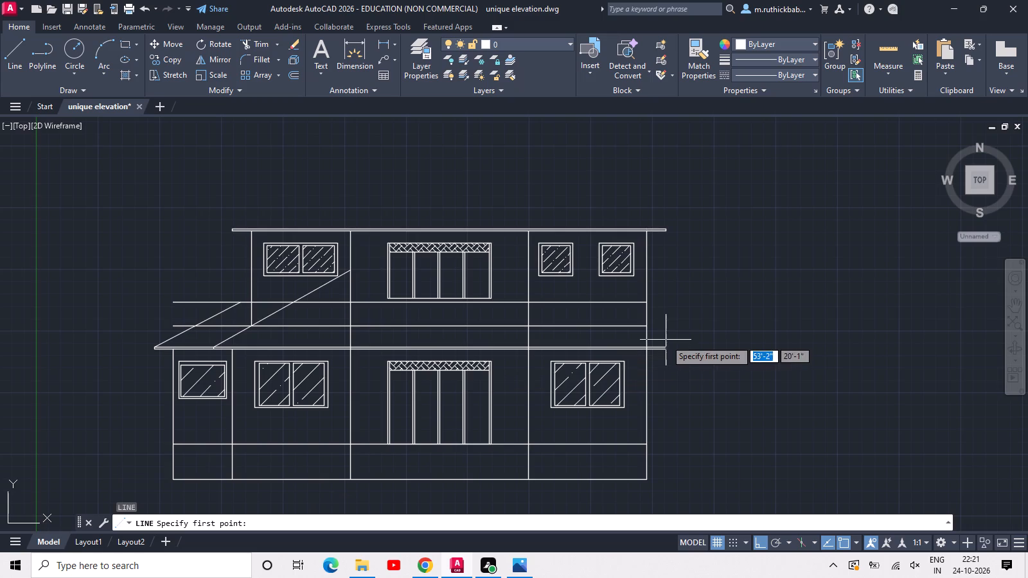
pyautogui.scroll(3, 660, 345)
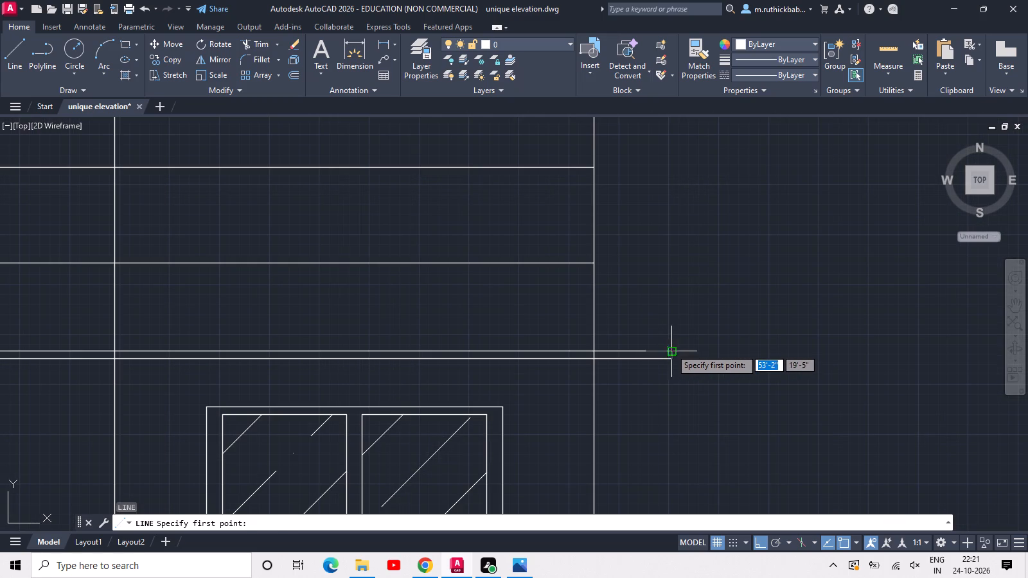
pyautogui.click(671, 349)
pyautogui.moveTo(310, 218); pyautogui.dragTo(408, 311, button='middle')
pyautogui.scroll(-1, 412, 312)
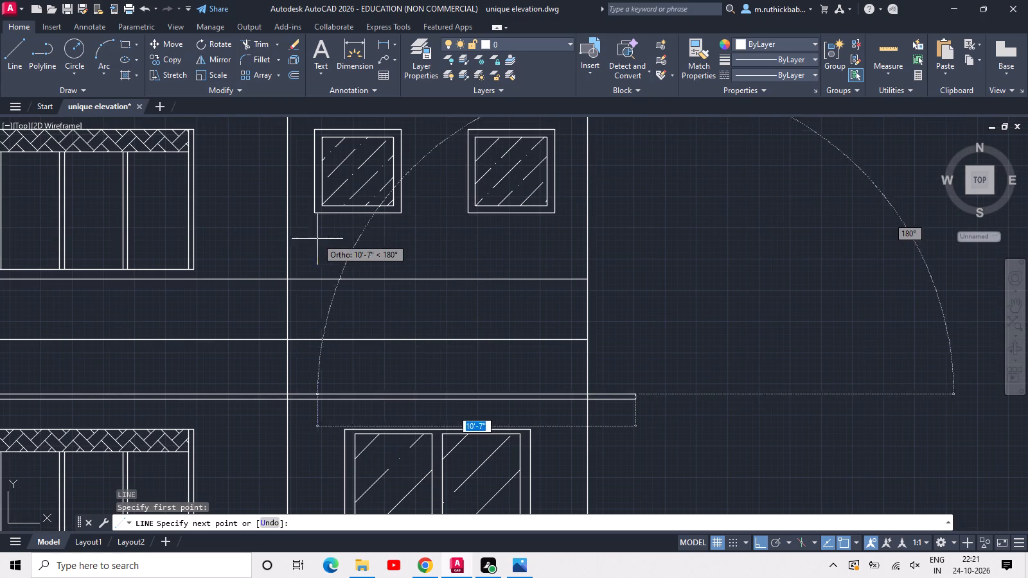
pyautogui.write('tan')
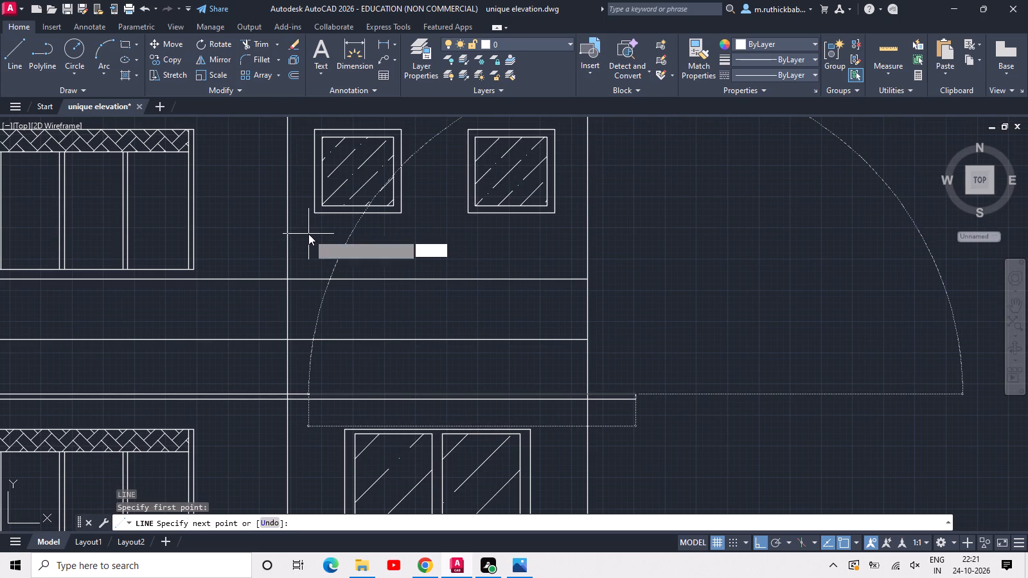
pyautogui.press('space')
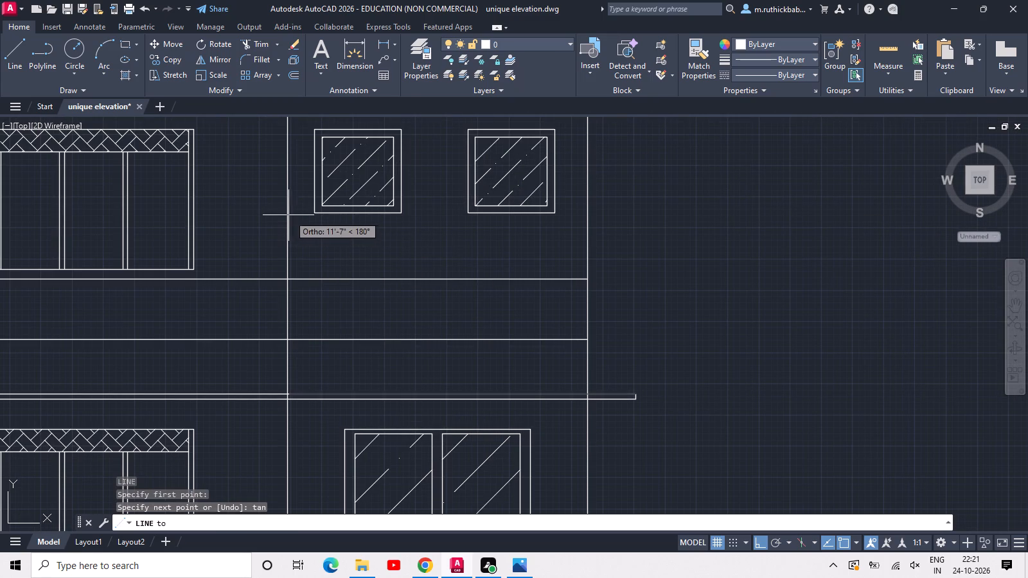
pyautogui.click(286, 216)
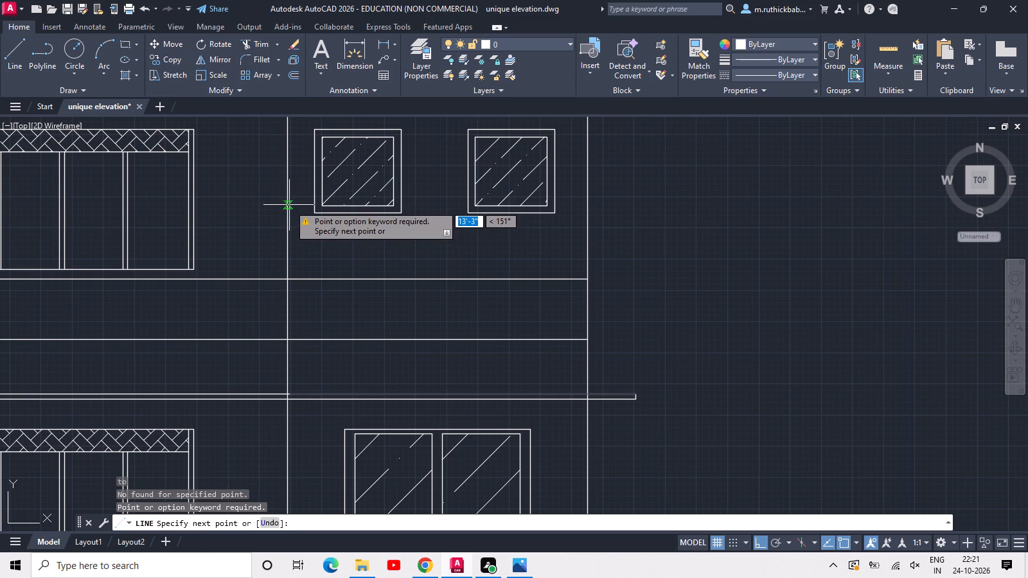
pyautogui.click(288, 205)
pyautogui.press('Escape')
# Draw a 3' vertical line upward from the midpoint of the upper roof band's lower edge, centred over the upper door.
pyautogui.scroll(-2, 299, 244)
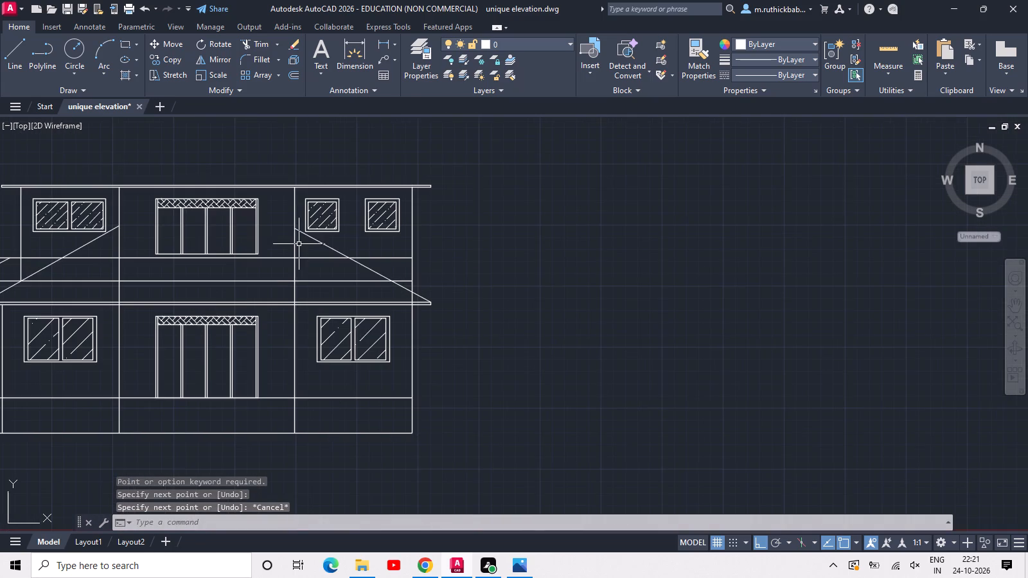
pyautogui.moveTo(297, 250); pyautogui.dragTo(375, 272, button='middle')
pyautogui.moveTo(366, 218); pyautogui.dragTo(427, 315, button='middle')
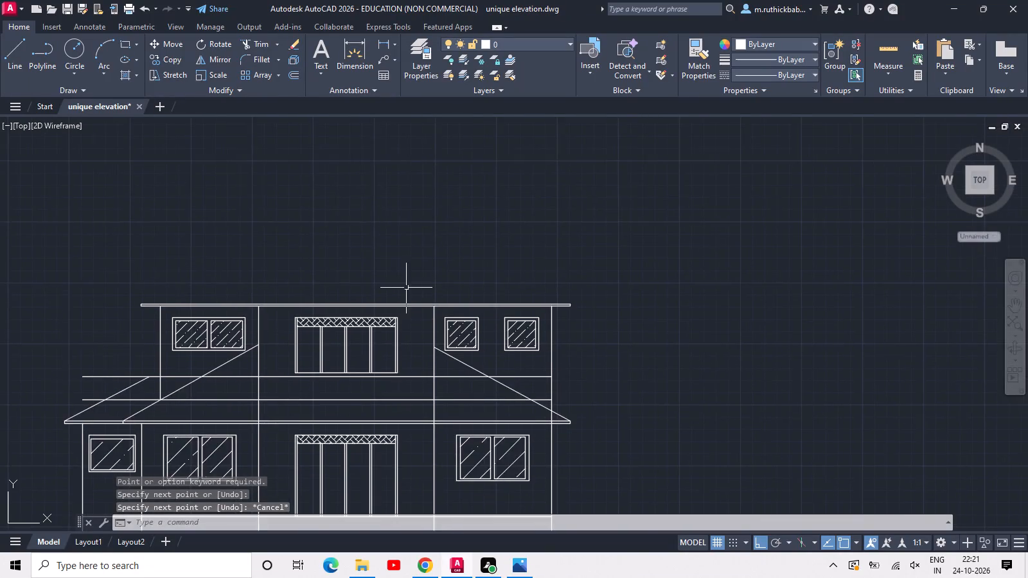
pyautogui.scroll(2, 303, 286)
pyautogui.scroll(-1, 303, 287)
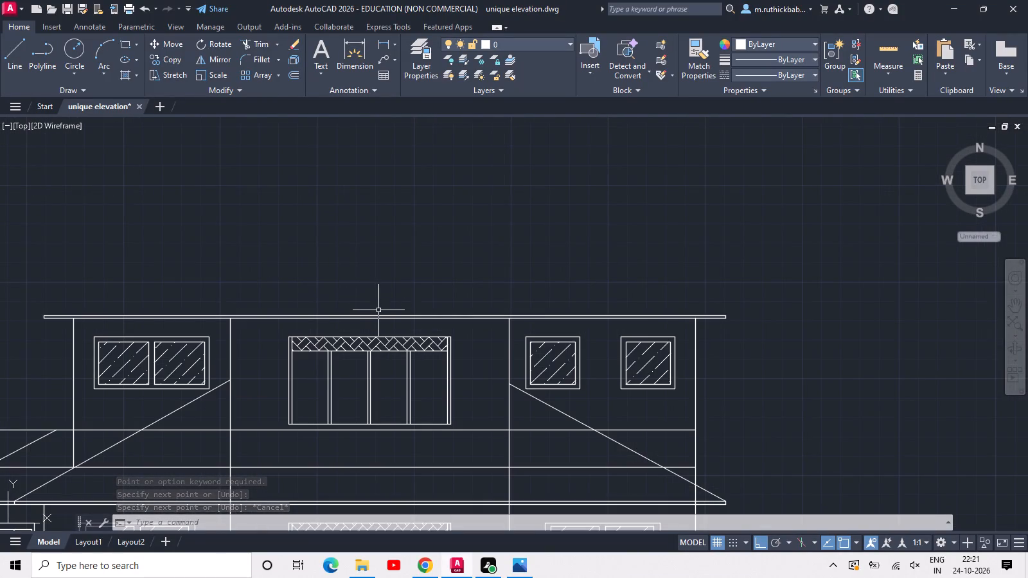
pyautogui.write('l')
pyautogui.press('space')
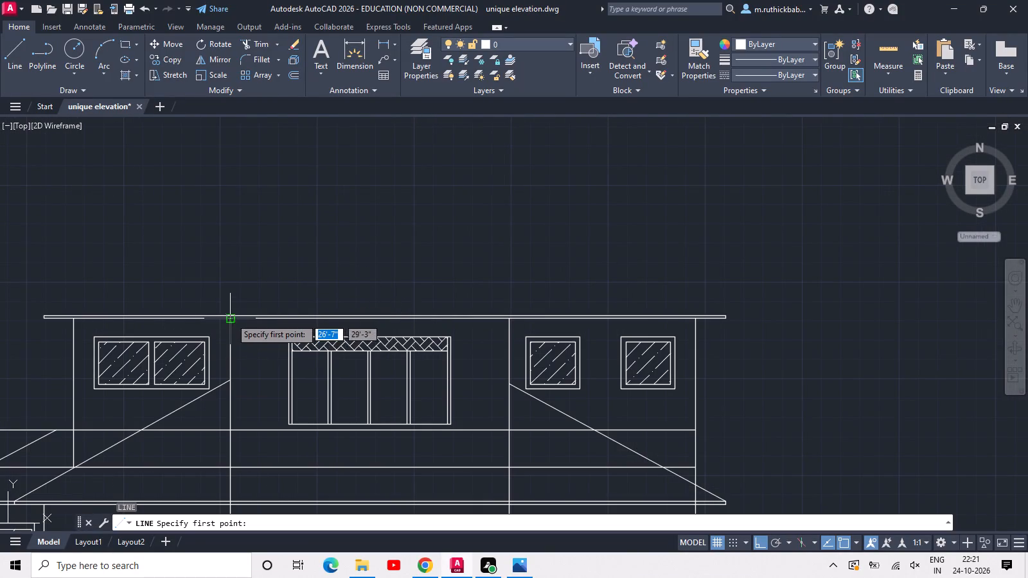
pyautogui.scroll(1, 370, 319)
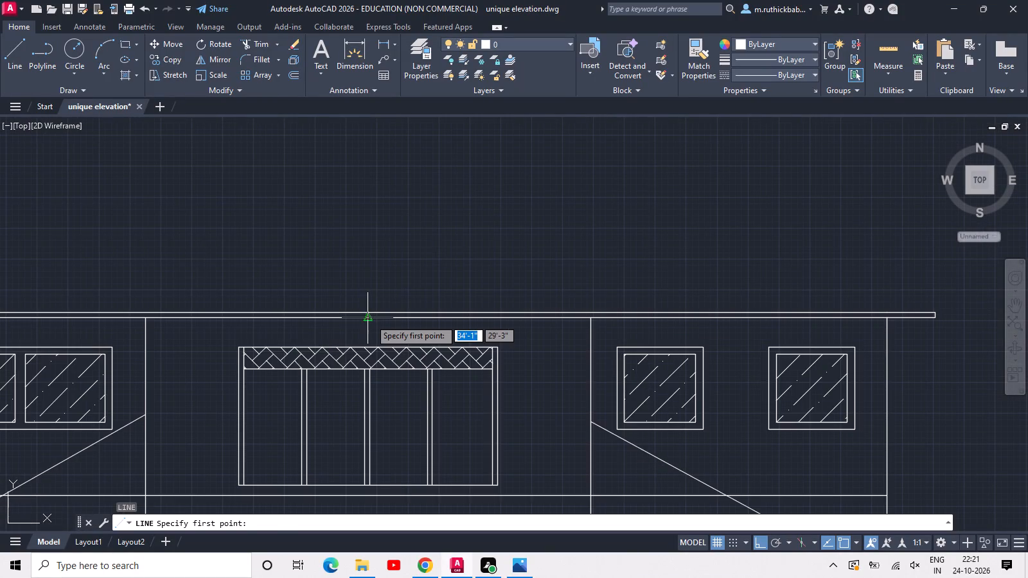
pyautogui.click(370, 319)
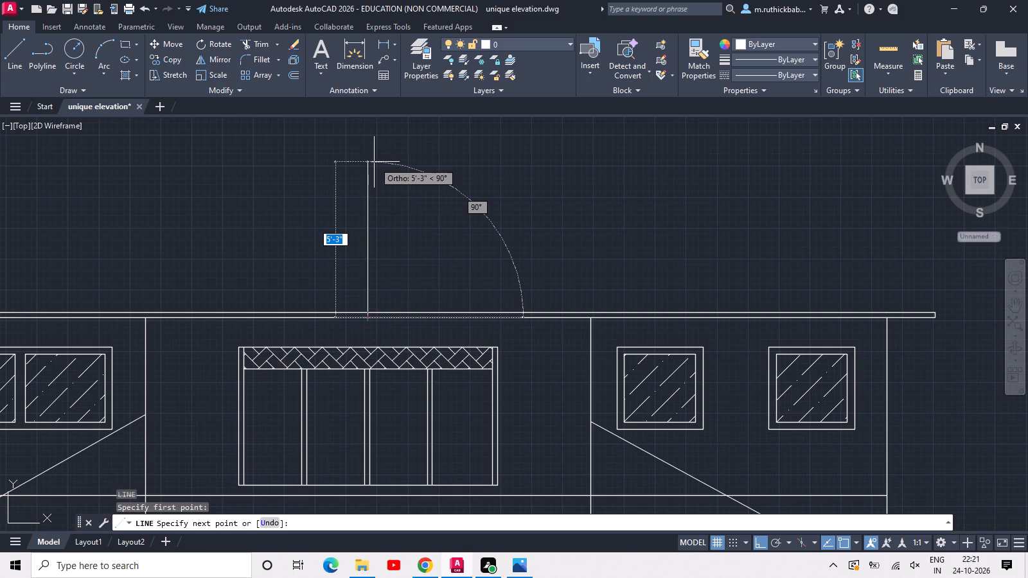
pyautogui.write("3'")
pyautogui.press('Return')
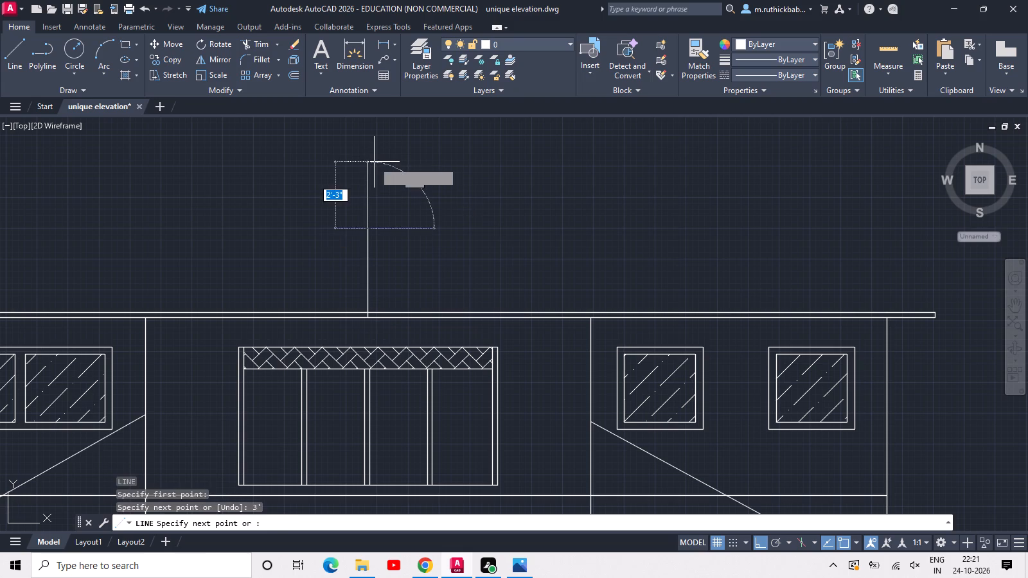
pyautogui.press('Escape')
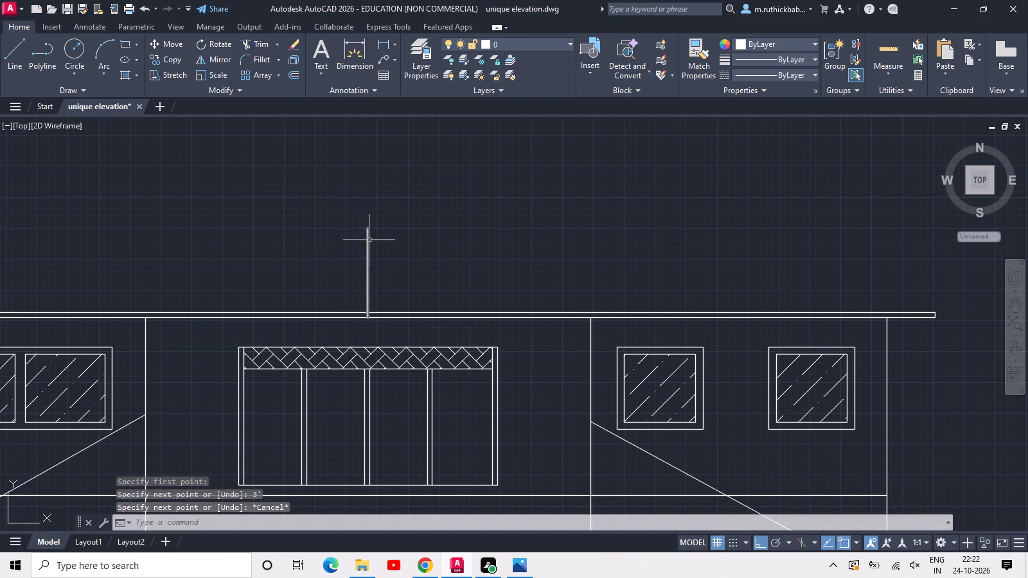
# Stretch the top end of the central vertical roof line upward by 6".
pyautogui.click(369, 240)
pyautogui.click(368, 231)
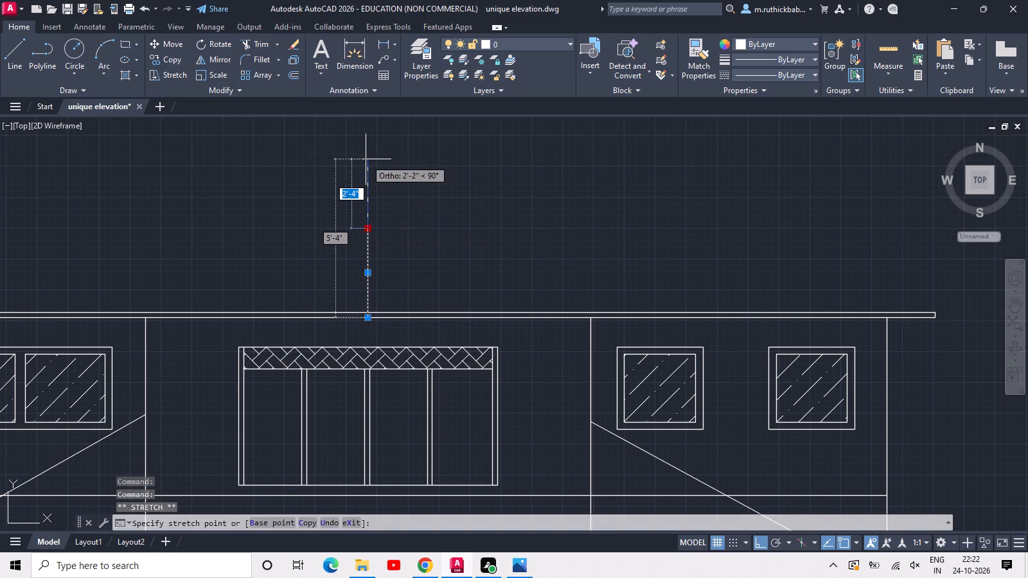
pyautogui.press('6')
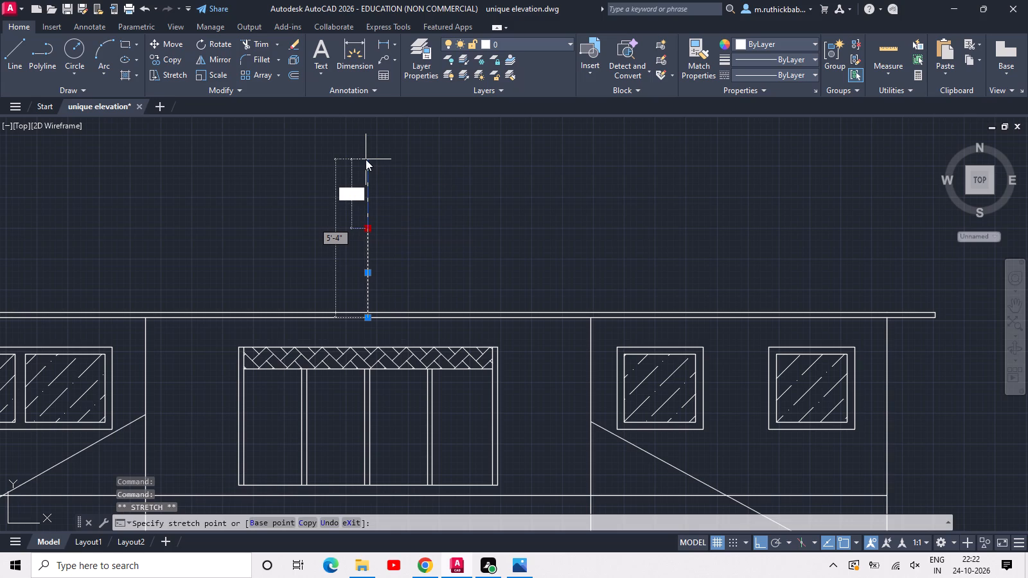
pyautogui.press('space')
pyautogui.press('Escape')
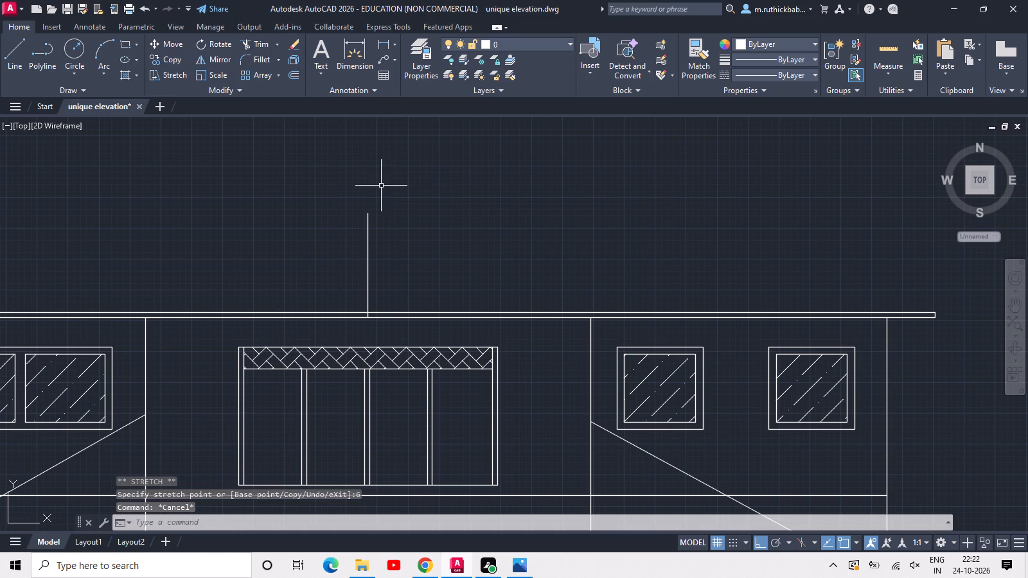
# Draw a sloped roof line from the upper roof band's lower edge near the second bay up to the central vertical roof line's top.
pyautogui.write('l')
pyautogui.press('space')
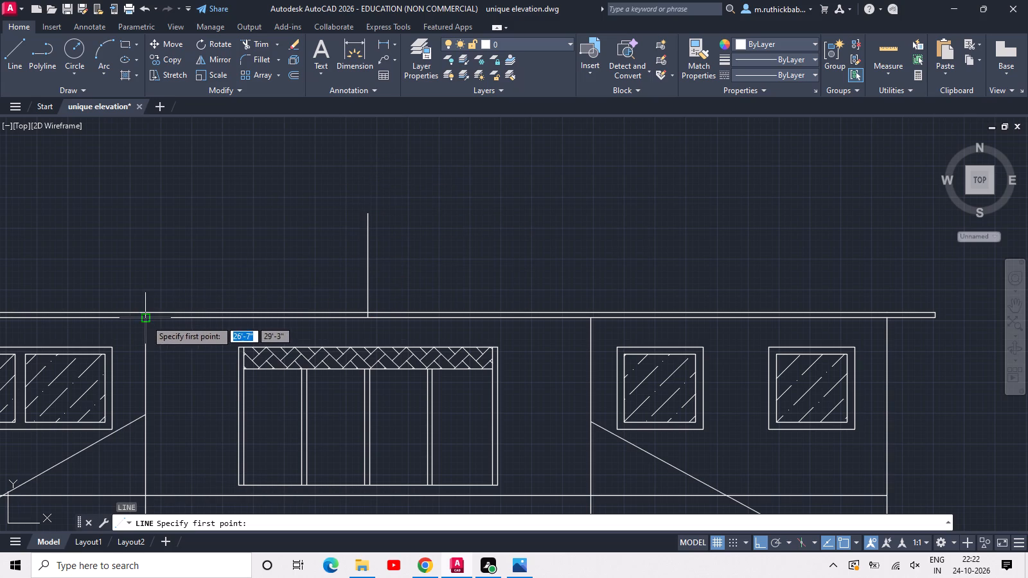
pyautogui.click(91, 316)
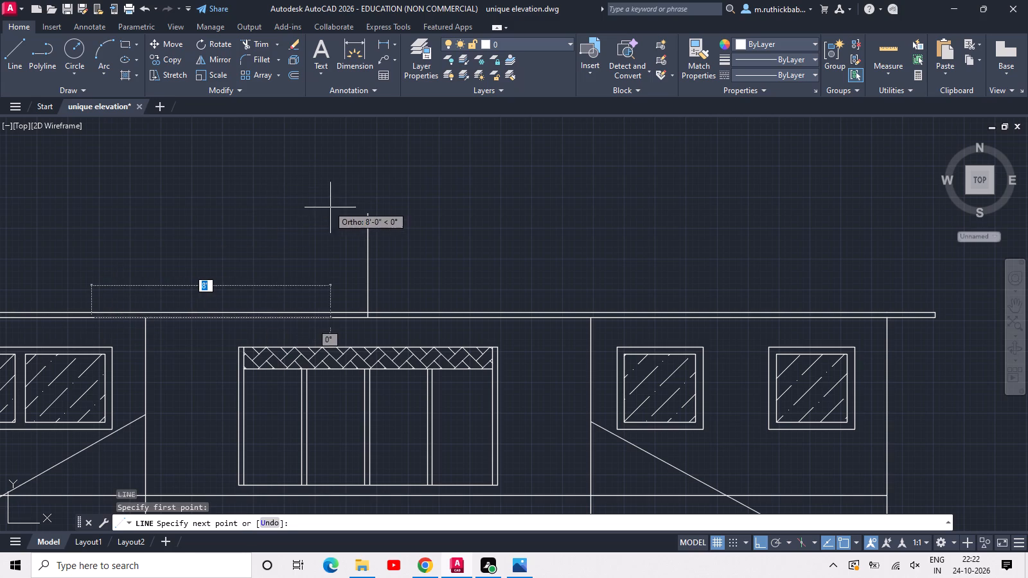
pyautogui.click(364, 213)
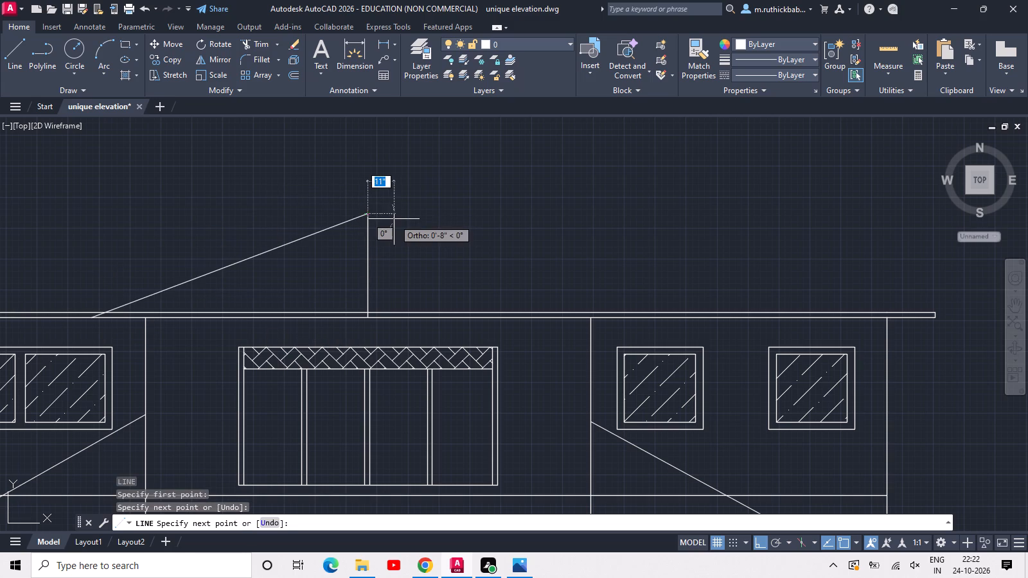
pyautogui.press('Escape')
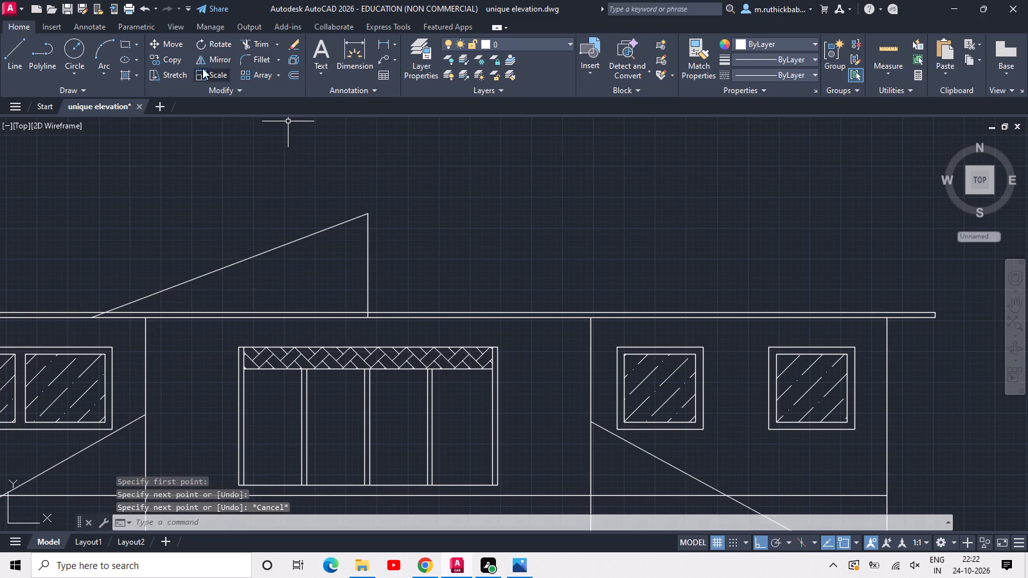
# Mirror the sloped roof line about the central vertical roof line, keeping the original, to form the gable.
pyautogui.click(204, 60)
pyautogui.click(310, 245)
pyautogui.click(266, 198)
pyautogui.press('space')
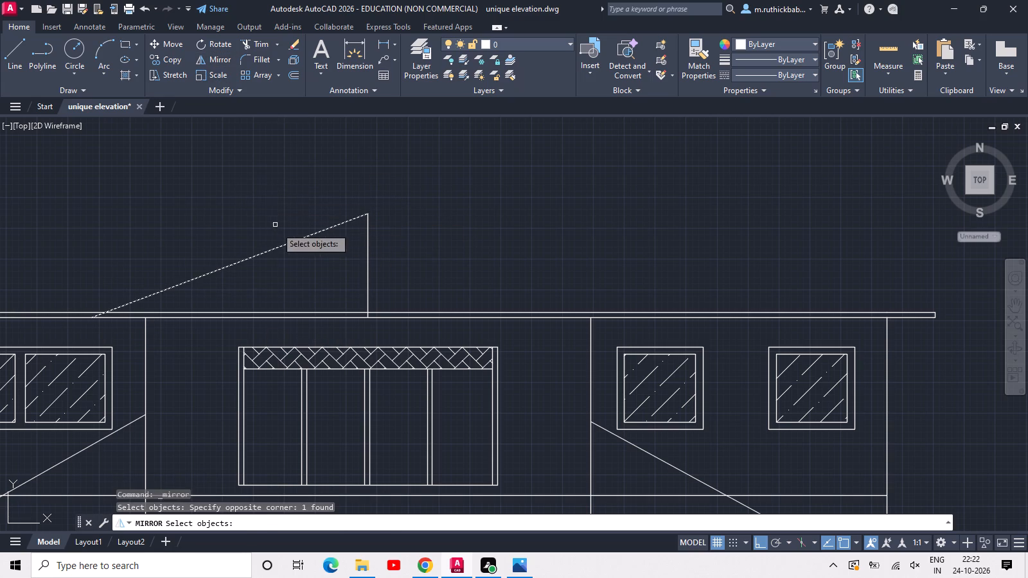
pyautogui.click(369, 320)
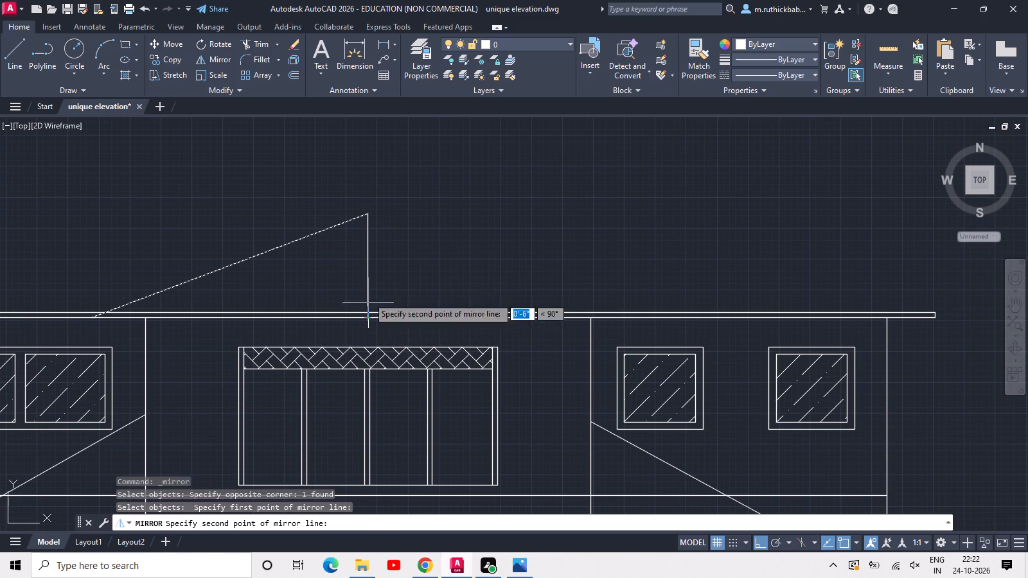
pyautogui.click(376, 252)
pyautogui.moveTo(400, 299); pyautogui.dragTo(376, 252)
pyautogui.scroll(-1, 376, 230)
pyautogui.scroll(2, 514, 283)
pyautogui.press('Escape')
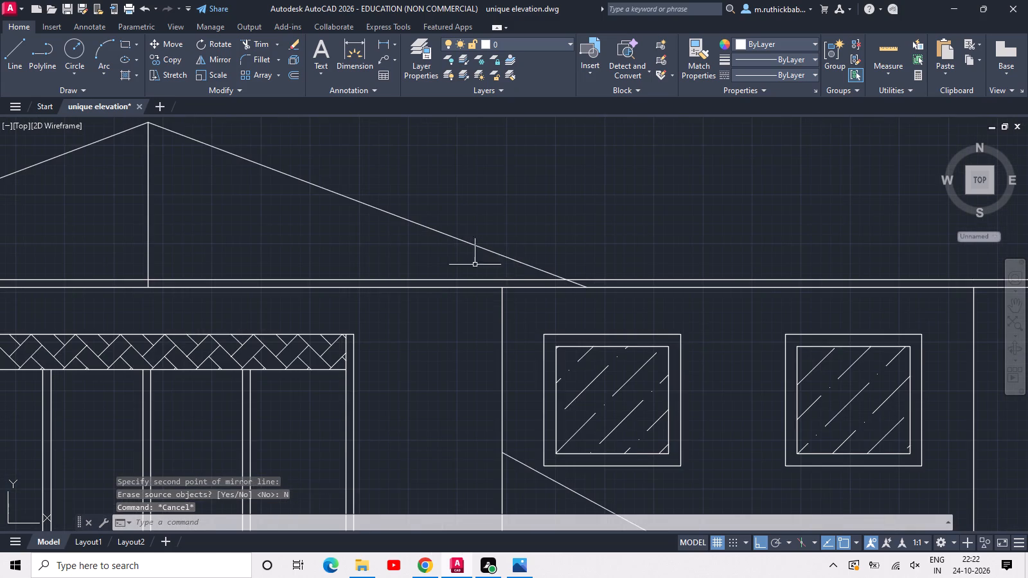
# Draw a horizontal ridge line about 11' long, from just above the gable apex toward the double-window side.
pyautogui.scroll(-1, 426, 252)
pyautogui.moveTo(419, 252); pyautogui.dragTo(420, 270, button='middle')
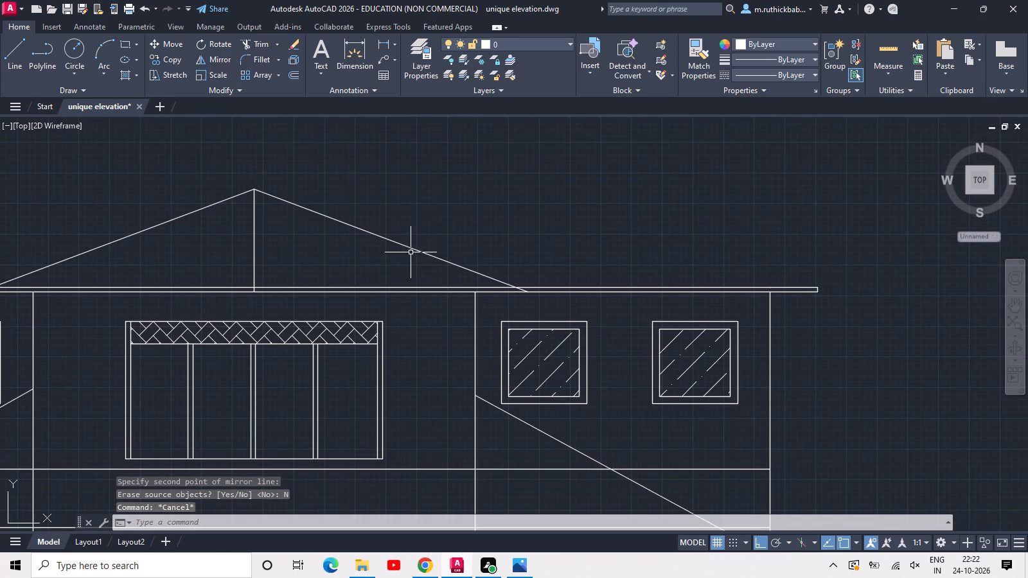
pyautogui.scroll(-1, 353, 249)
pyautogui.moveTo(223, 257); pyautogui.dragTo(696, 292, button='middle')
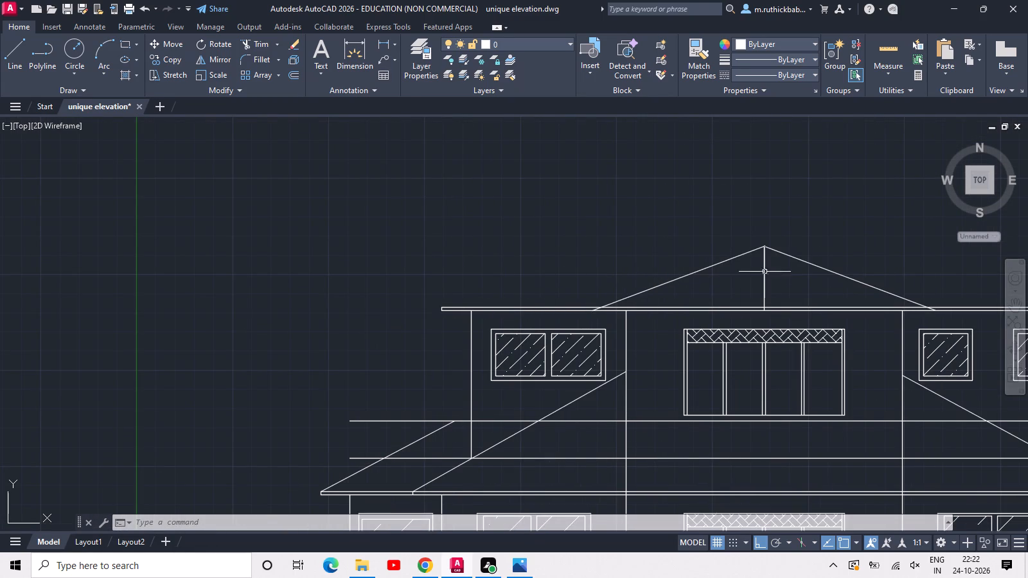
pyautogui.moveTo(780, 268); pyautogui.dragTo(696, 287, button='middle')
pyautogui.write('l')
pyautogui.press('space')
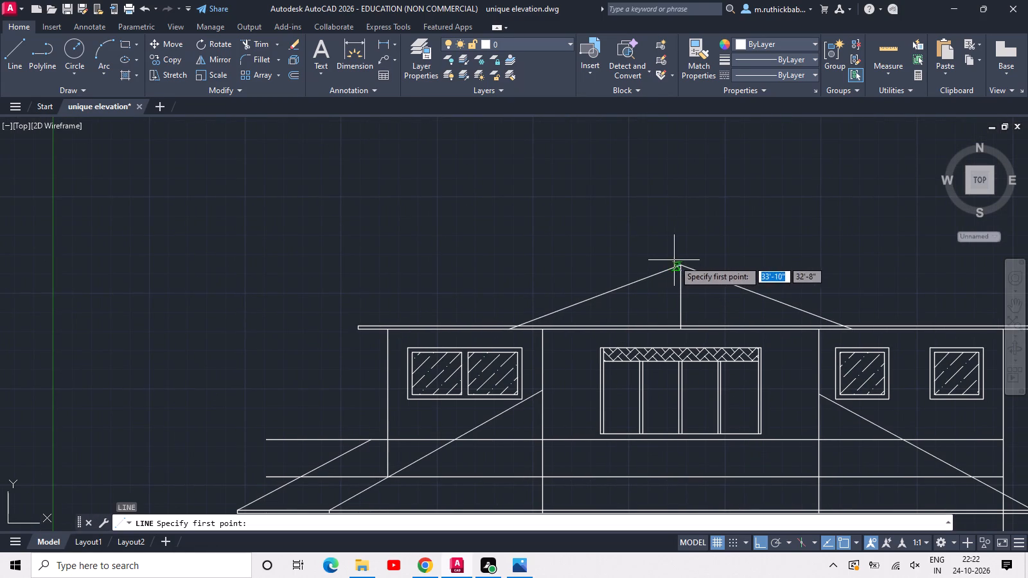
pyautogui.click(681, 256)
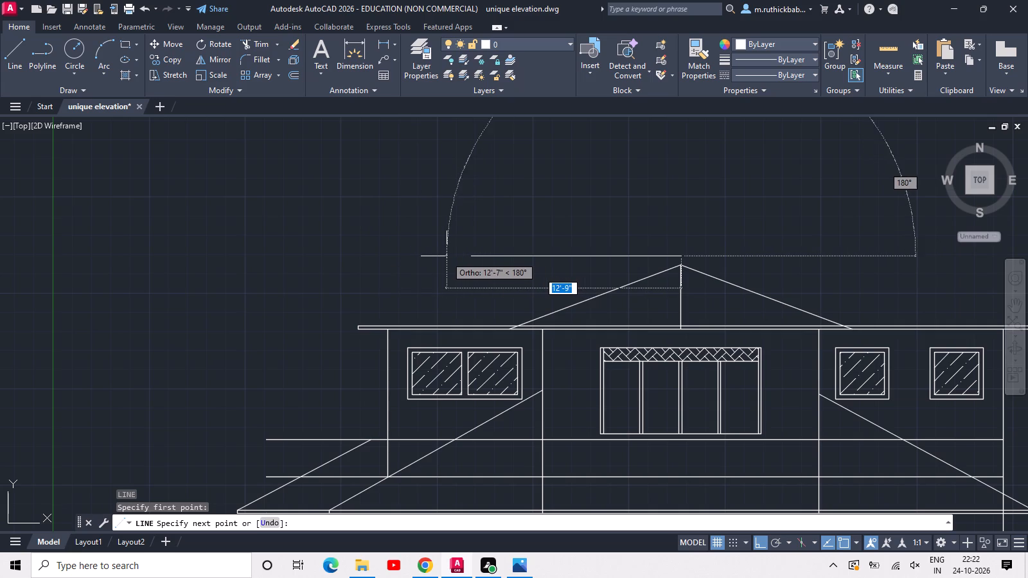
pyautogui.click(482, 256)
pyautogui.press('Escape')
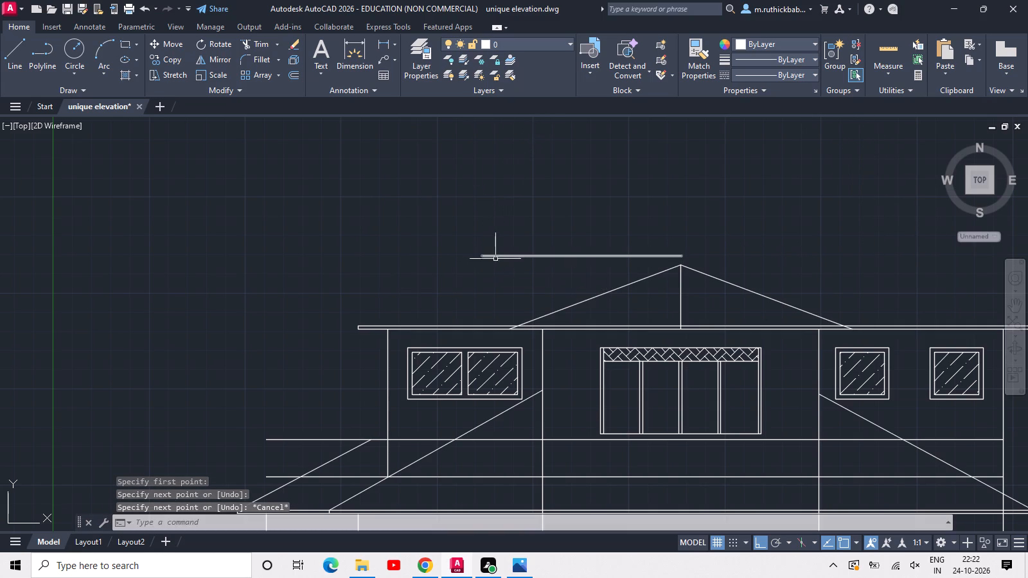
# Draw a sloped line from the upper roof band's top outer corner, on the double-window side, to the ridge line's outer end.
pyautogui.scroll(1, 443, 302)
pyautogui.press('l')
pyautogui.press('space')
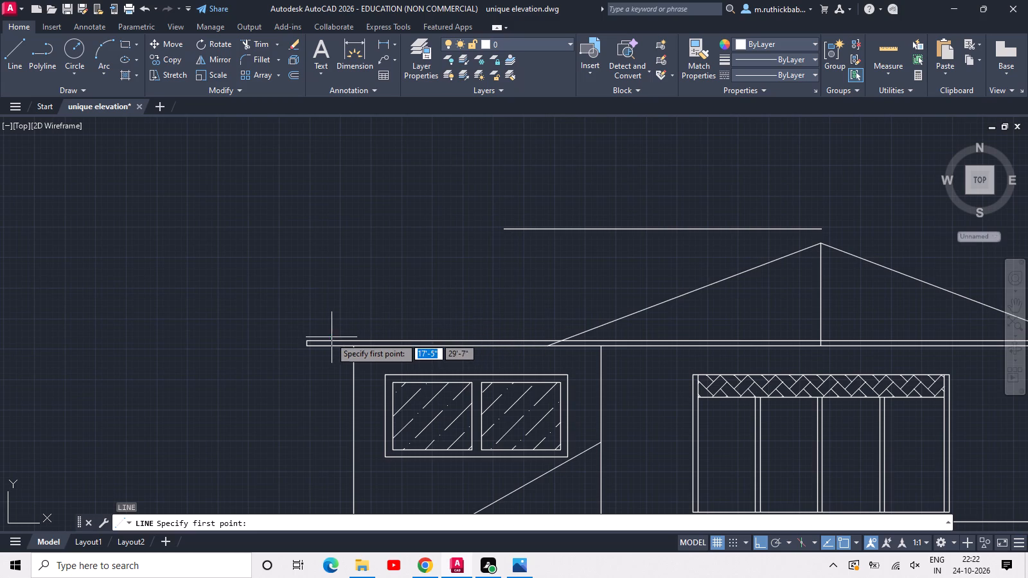
pyautogui.click(308, 340)
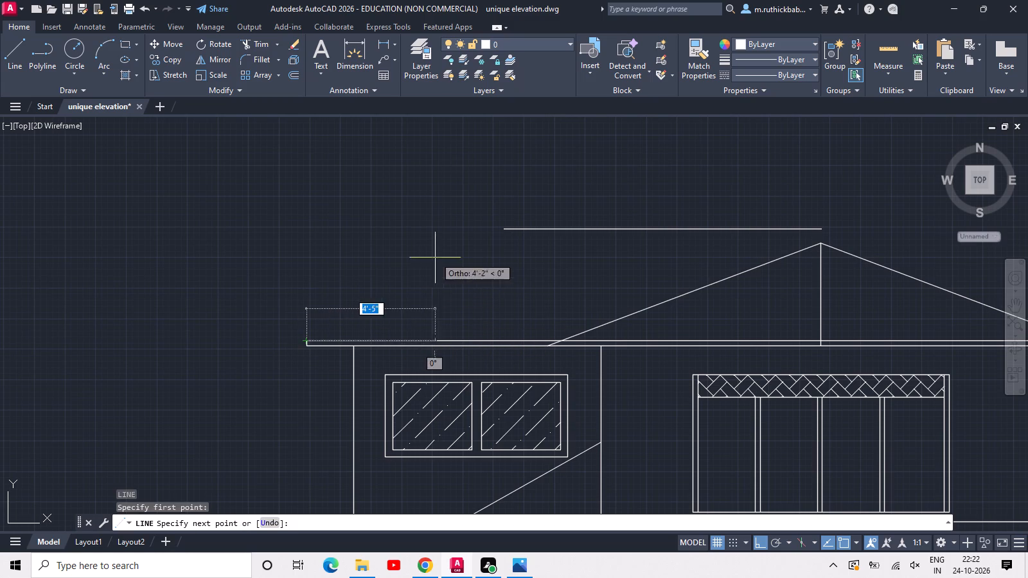
pyautogui.click(507, 231)
pyautogui.press('space')
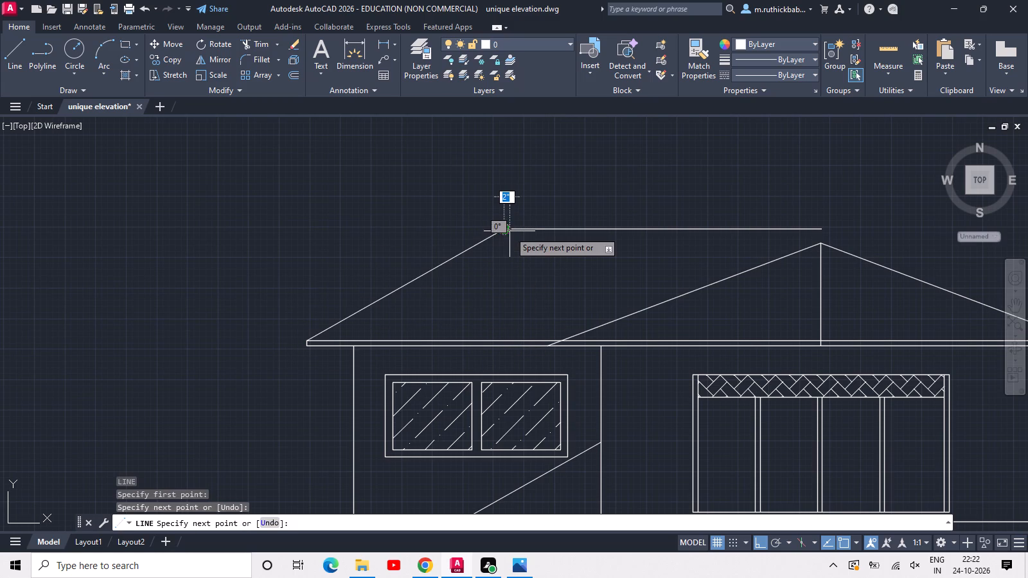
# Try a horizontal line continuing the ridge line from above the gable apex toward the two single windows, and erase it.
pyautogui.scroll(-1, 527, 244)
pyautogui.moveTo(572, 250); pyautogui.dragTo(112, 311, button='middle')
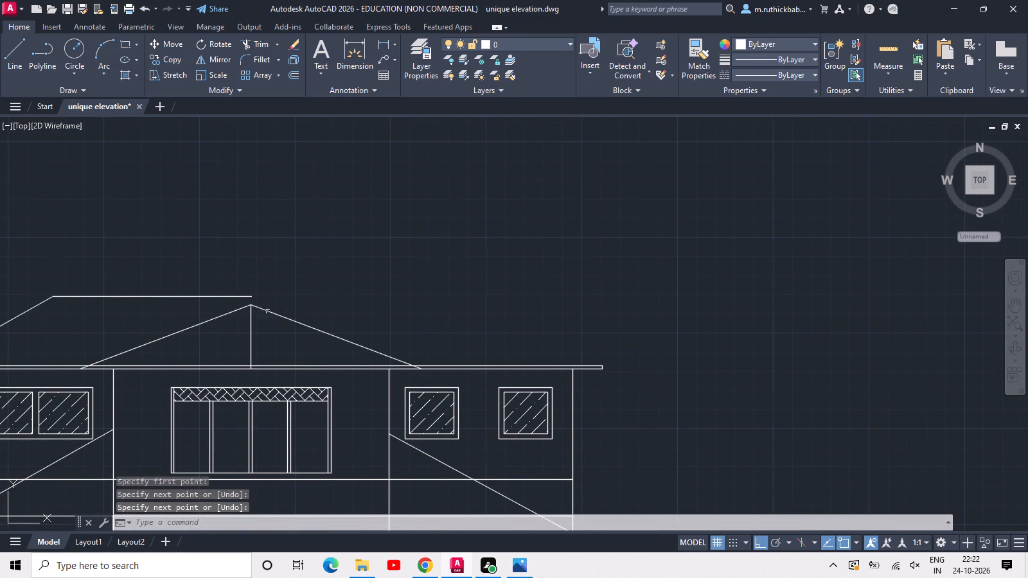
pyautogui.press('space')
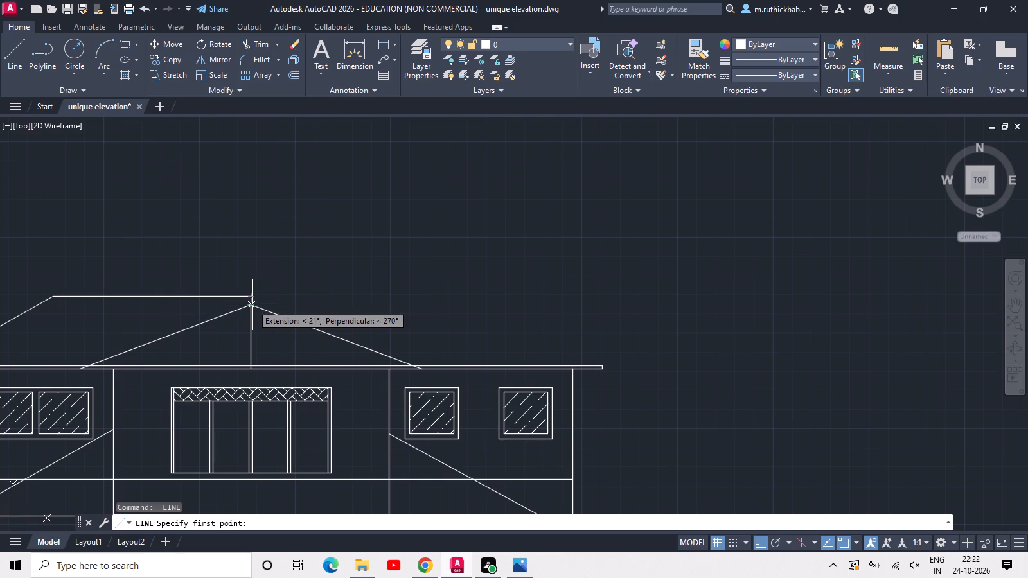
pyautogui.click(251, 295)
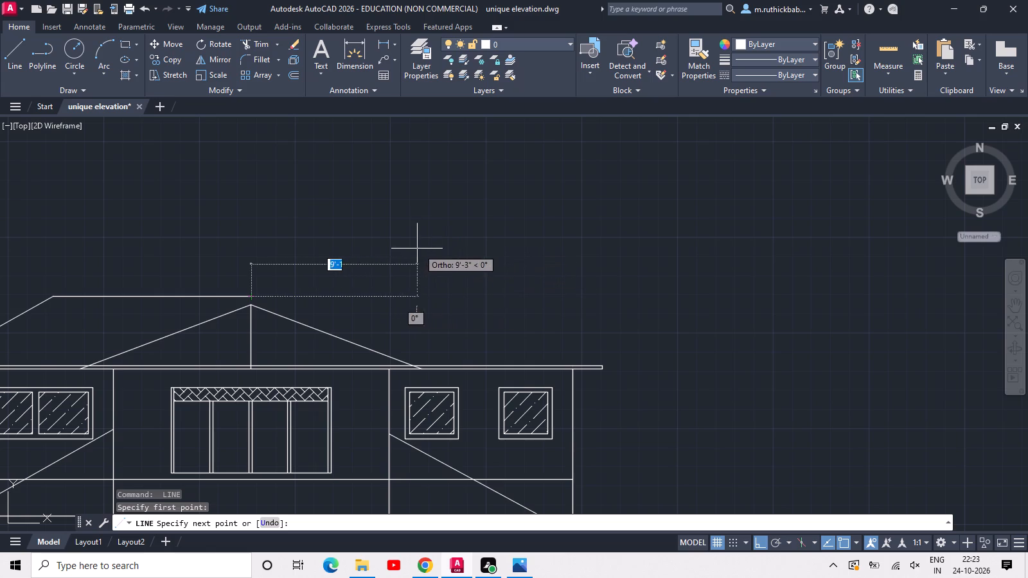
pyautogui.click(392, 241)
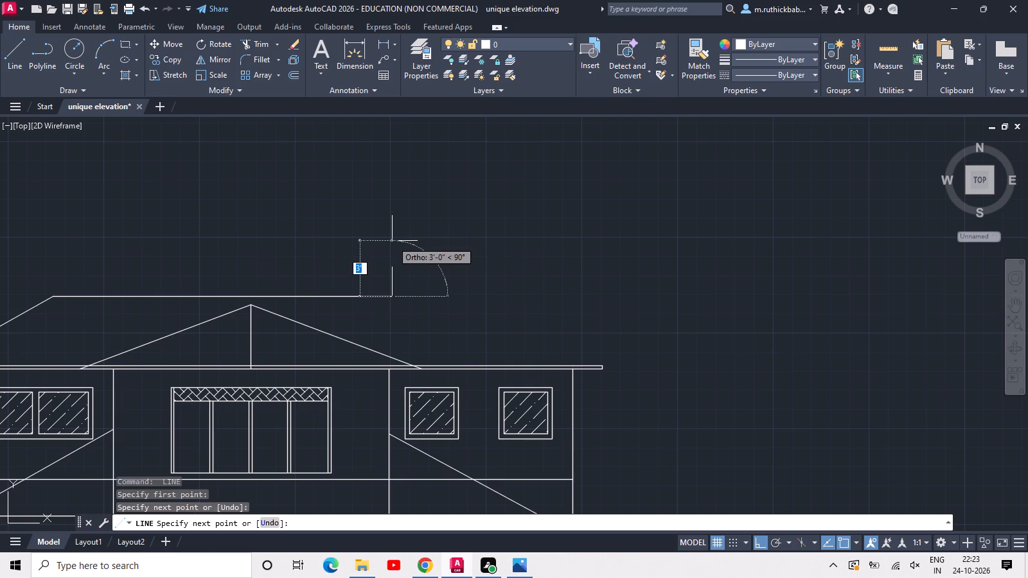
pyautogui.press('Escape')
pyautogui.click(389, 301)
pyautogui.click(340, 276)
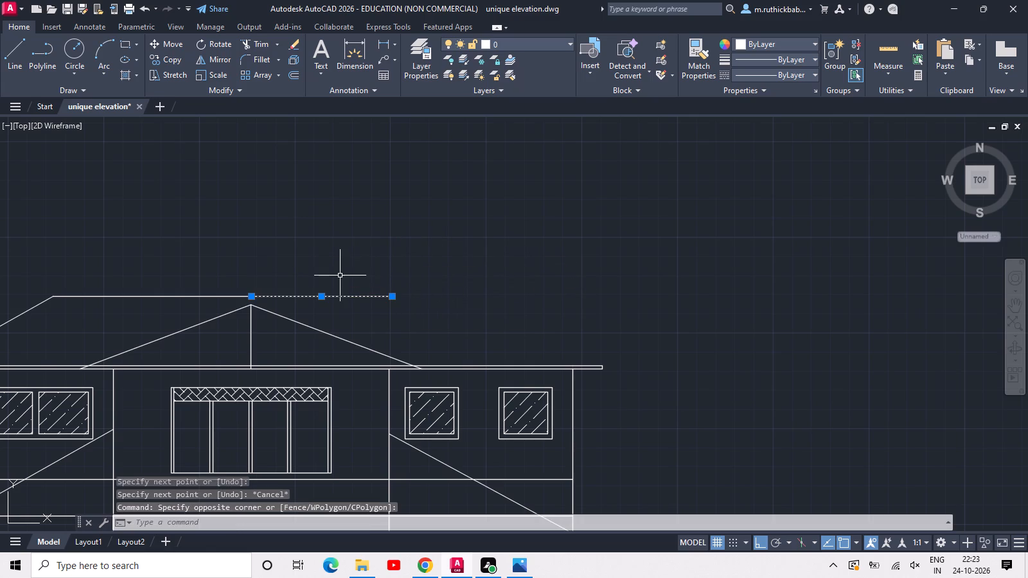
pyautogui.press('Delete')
# Draw a vertical guide line about 3'-5" long above the roof, near the wall line between the door and single-window bays.
pyautogui.write('l')
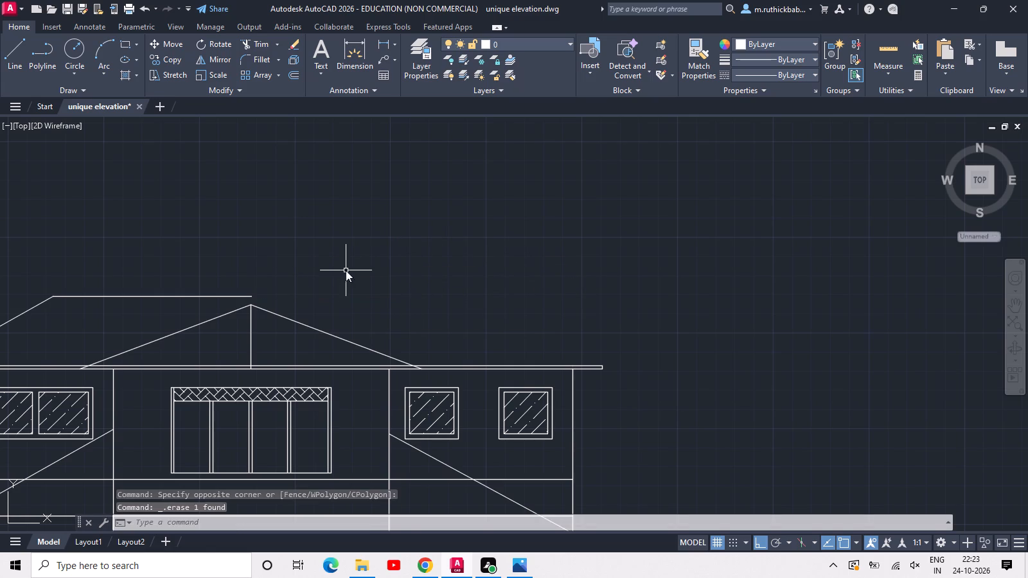
pyautogui.press('space')
pyautogui.click(376, 293)
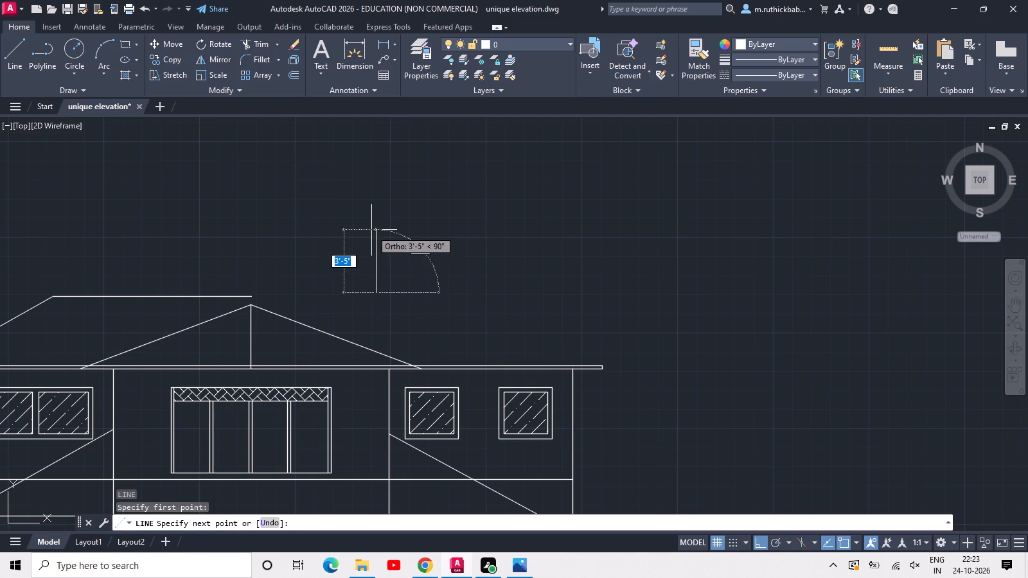
pyautogui.click(371, 230)
pyautogui.press('Escape')
# Draw roof lines from the ridge line's inner end up to the vertical guide and down to the band's top outer corner beyond the single windows.
pyautogui.press('l')
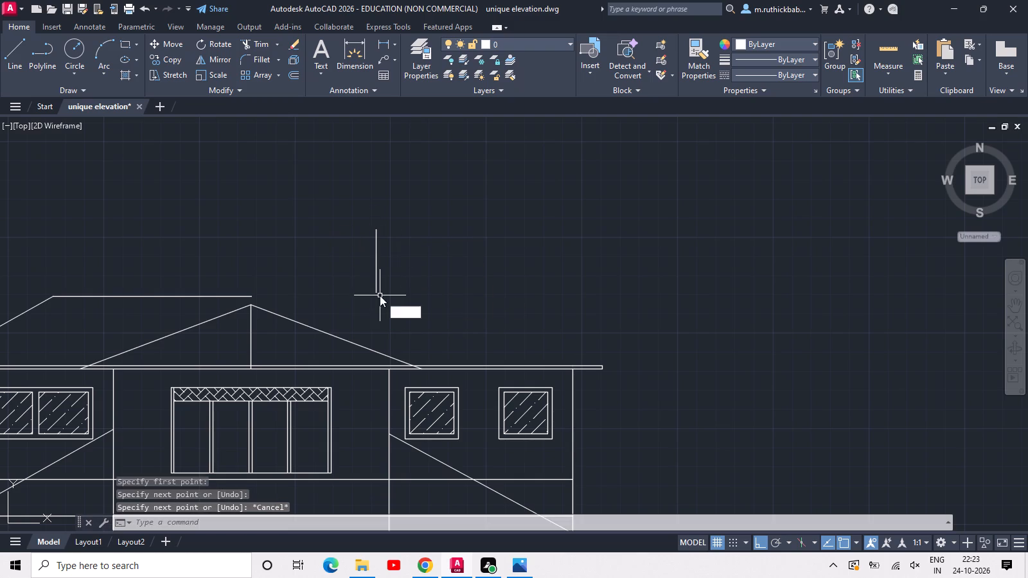
pyautogui.press('space')
pyautogui.click(252, 298)
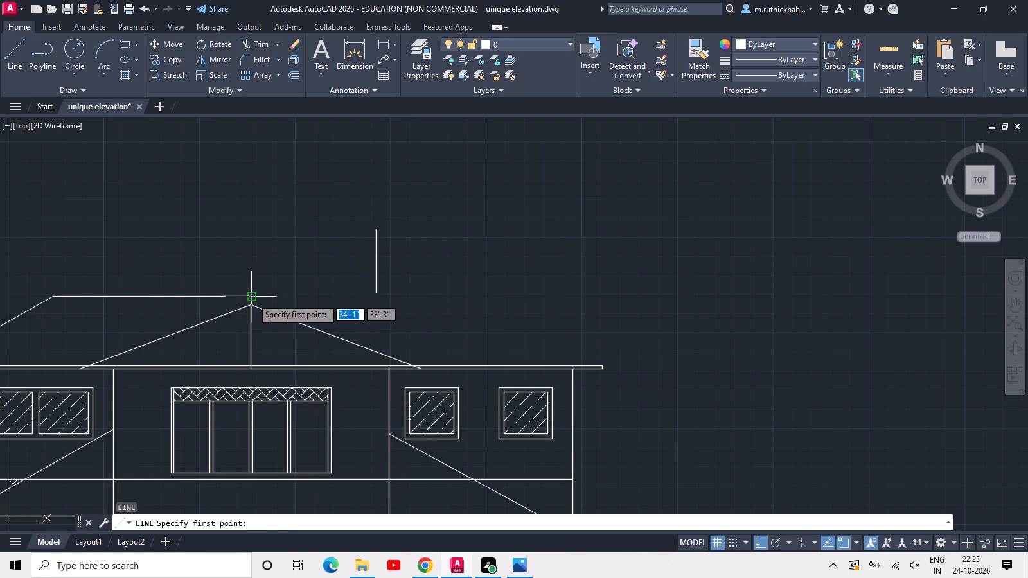
pyautogui.click(373, 248)
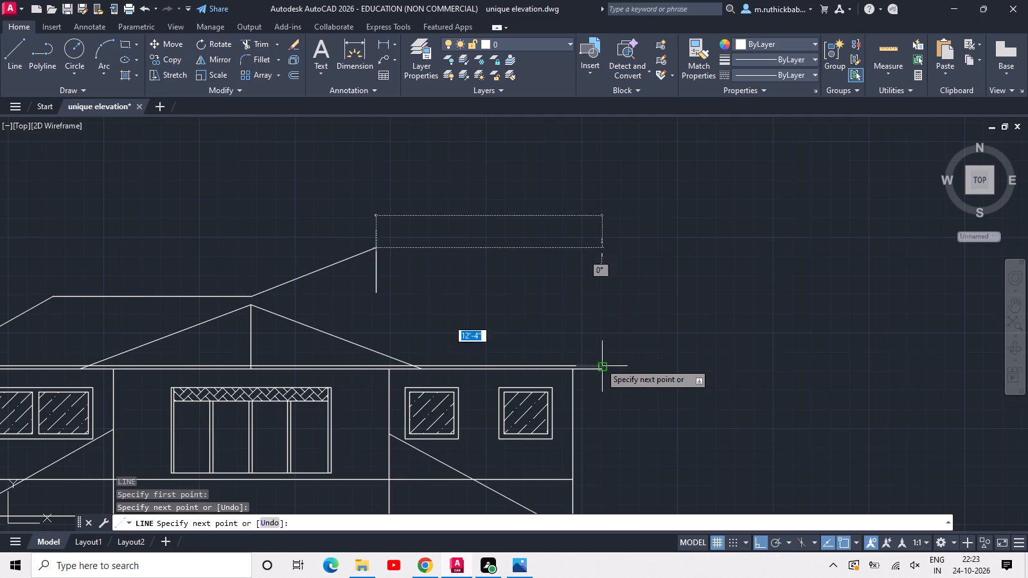
pyautogui.scroll(3, 601, 365)
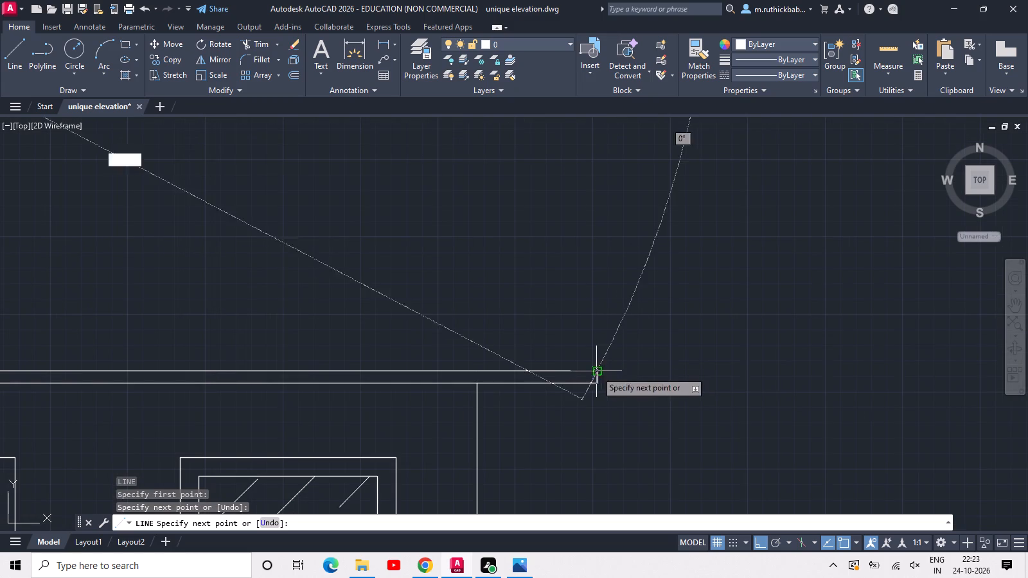
pyautogui.click(596, 371)
pyautogui.click(596, 368)
pyautogui.scroll(-2, 616, 347)
pyautogui.press('Escape')
# Join the two sloped roof lines meeting at the vertical guide into one polyline.
pyautogui.scroll(-3, 523, 360)
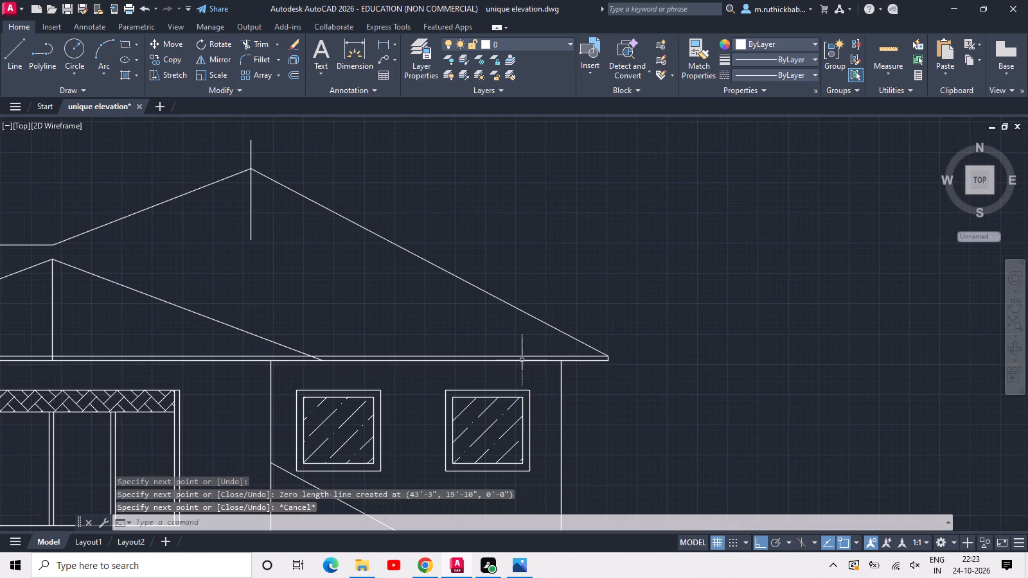
pyautogui.scroll(2, 453, 324)
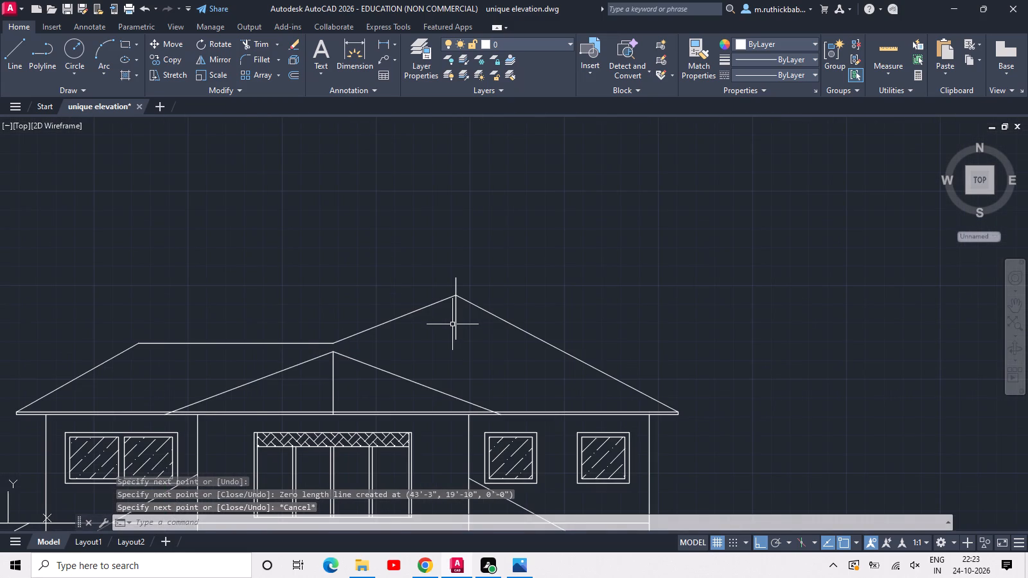
pyautogui.scroll(-1, 452, 324)
pyautogui.scroll(3, 458, 313)
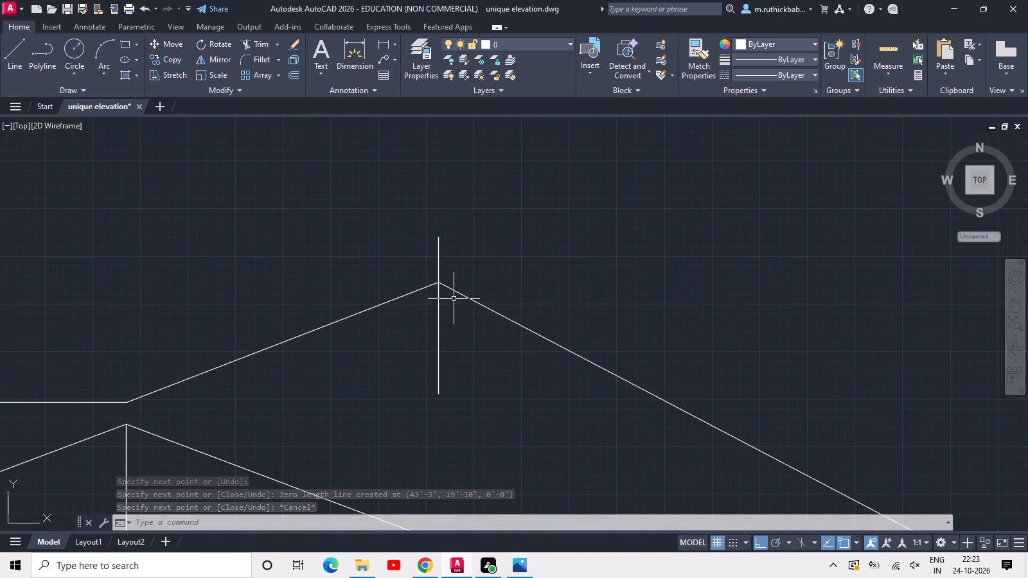
pyautogui.click(443, 285)
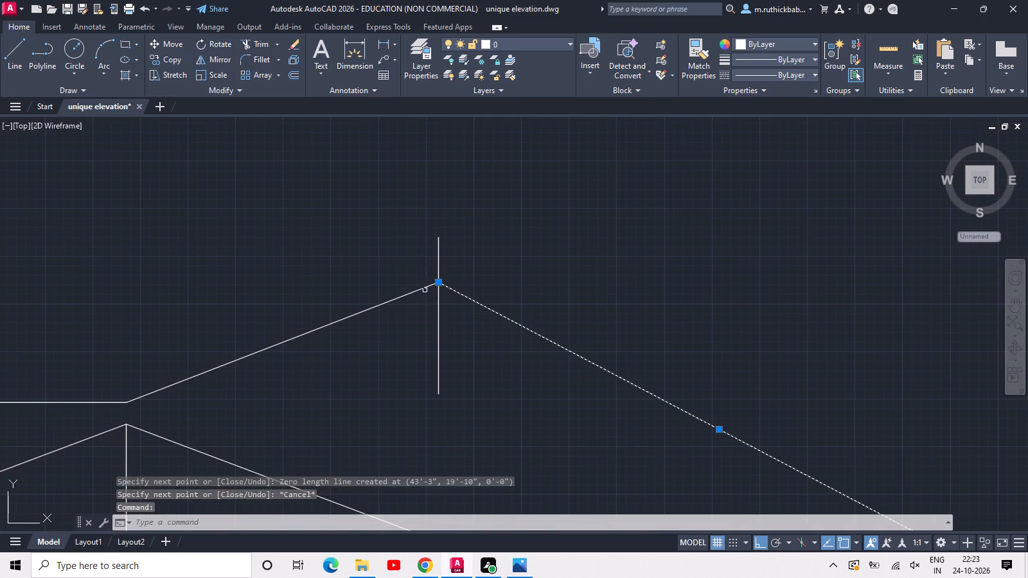
pyautogui.click(423, 290)
pyautogui.click(403, 283)
pyautogui.click(404, 283)
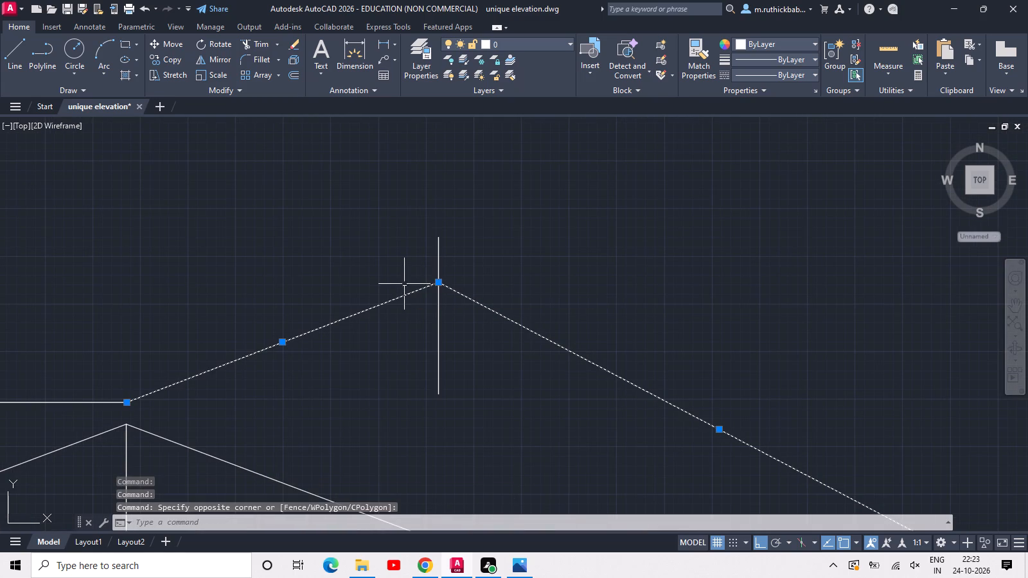
pyautogui.press('j')
pyautogui.press('space')
# Stretch the joined roof polyline's peak vertex down to the midpoint of the vertical guide.
pyautogui.click(434, 283)
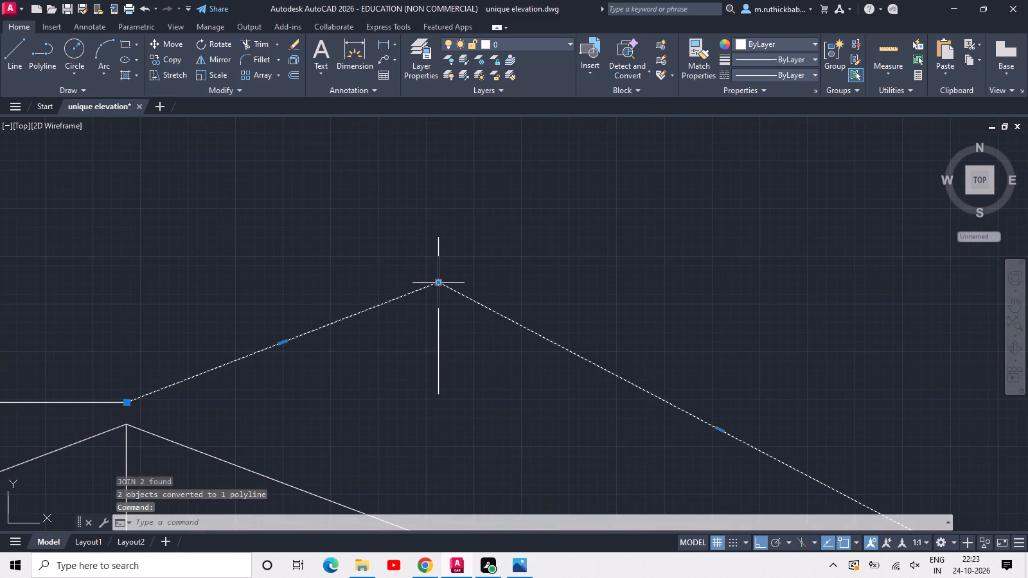
pyautogui.click(435, 283)
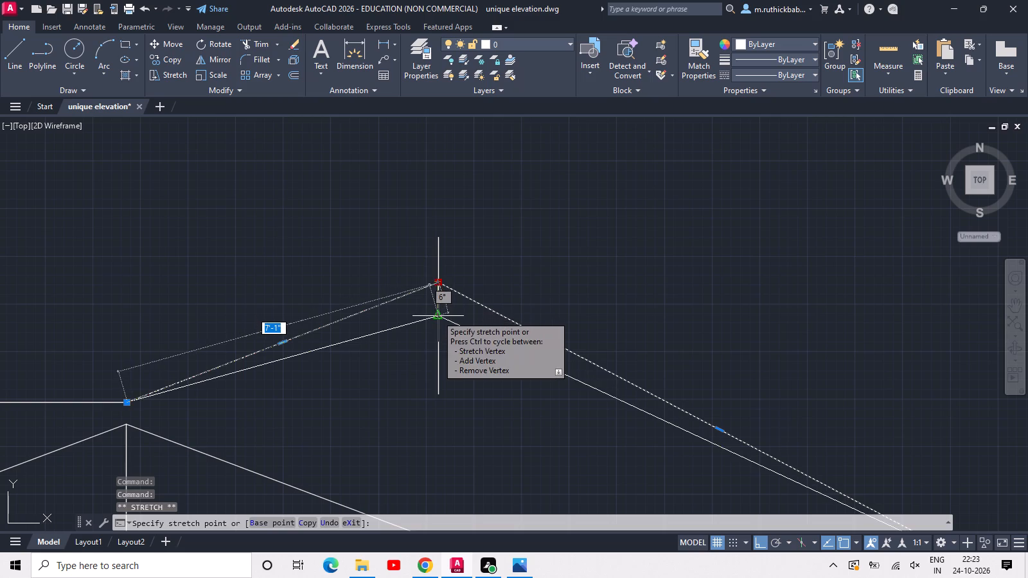
pyautogui.click(437, 315)
pyautogui.press('Escape')
pyautogui.scroll(-2, 452, 302)
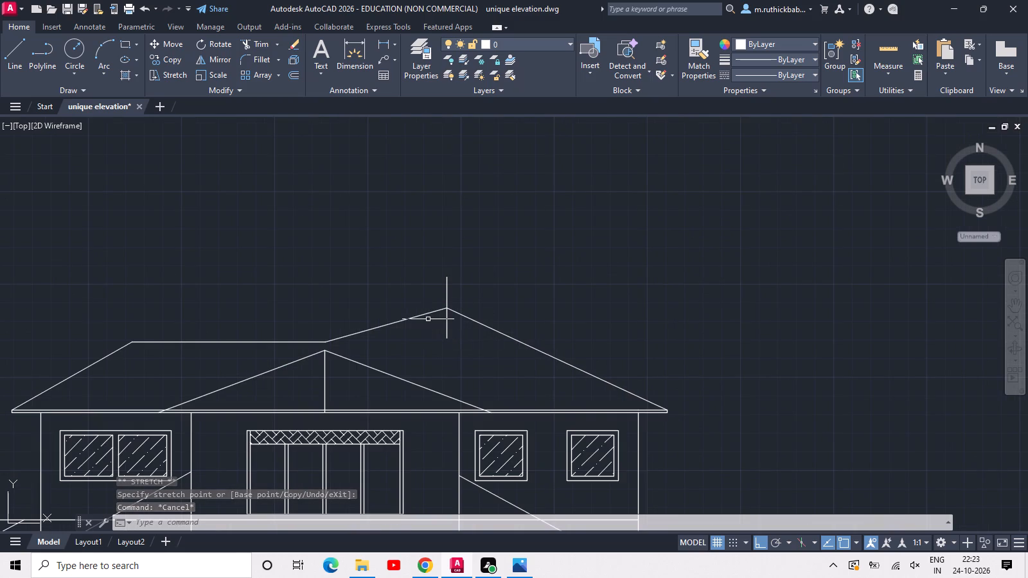
# Stretch the roof polyline's peak vertex horizontally about 1'-9" from the vertical guide toward the door bay.
pyautogui.click(447, 308)
pyautogui.click(445, 308)
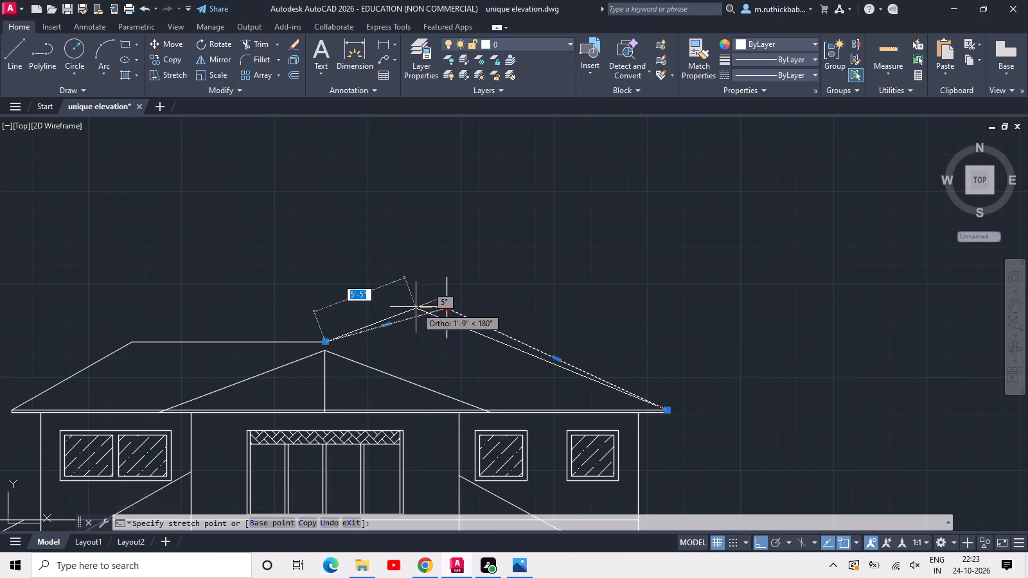
pyautogui.click(416, 307)
pyautogui.press('Escape')
# Delete the short vertical guide line beside the upper roof's peak.
pyautogui.click(455, 311)
pyautogui.click(433, 290)
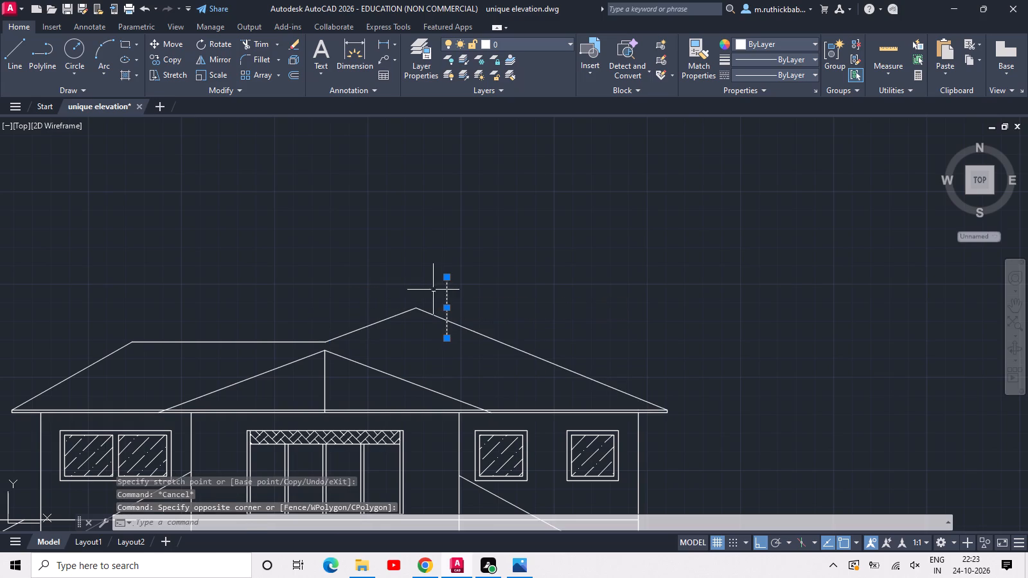
pyautogui.press('Delete')
# Trim the floor lines and wall stub around the lean-to roofs below the double-window bay, keeping the outer lean-to's ridge line.
pyautogui.scroll(-1, 443, 289)
pyautogui.scroll(-1, 444, 347)
pyautogui.moveTo(444, 347); pyautogui.dragTo(535, 292, button='middle')
pyautogui.scroll(3, 413, 346)
pyautogui.moveTo(384, 356); pyautogui.dragTo(511, 337, button='middle')
pyautogui.write('tr')
pyautogui.press('space')
pyautogui.press('space')
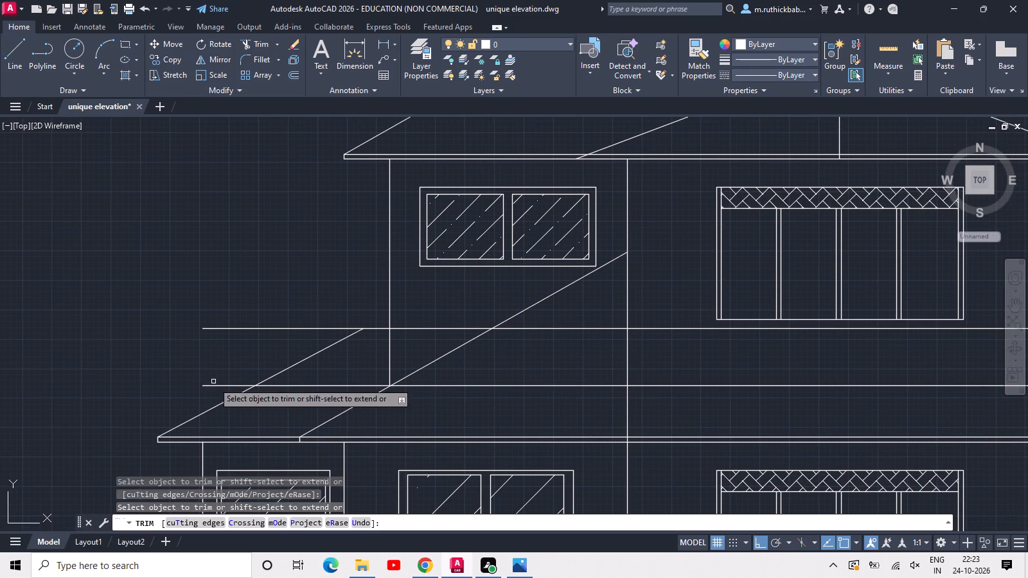
pyautogui.moveTo(209, 393); pyautogui.dragTo(216, 388)
pyautogui.click(292, 310)
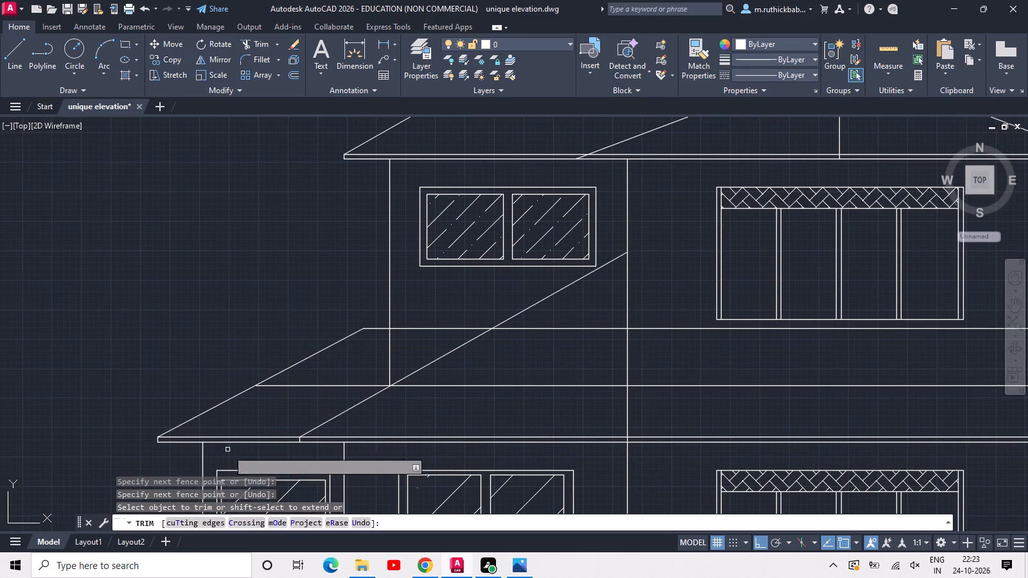
pyautogui.scroll(3, 289, 442)
pyautogui.click(323, 435)
pyautogui.scroll(-2, 353, 353)
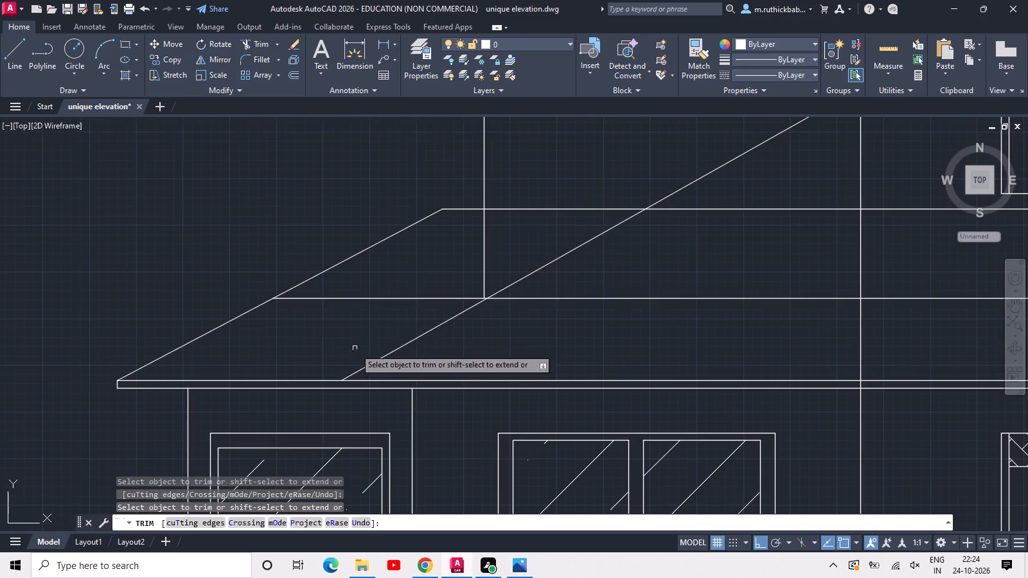
pyautogui.click(346, 340)
pyautogui.click(524, 245)
pyautogui.scroll(-2, 524, 245)
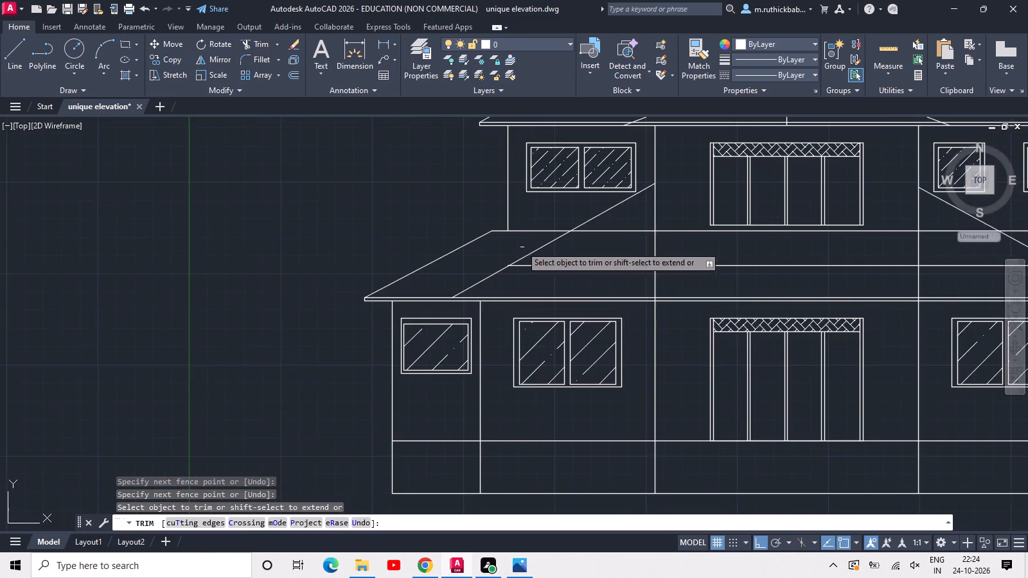
pyautogui.moveTo(520, 247); pyautogui.dragTo(335, 291, button='middle')
pyautogui.click(408, 320)
pyautogui.click(454, 256)
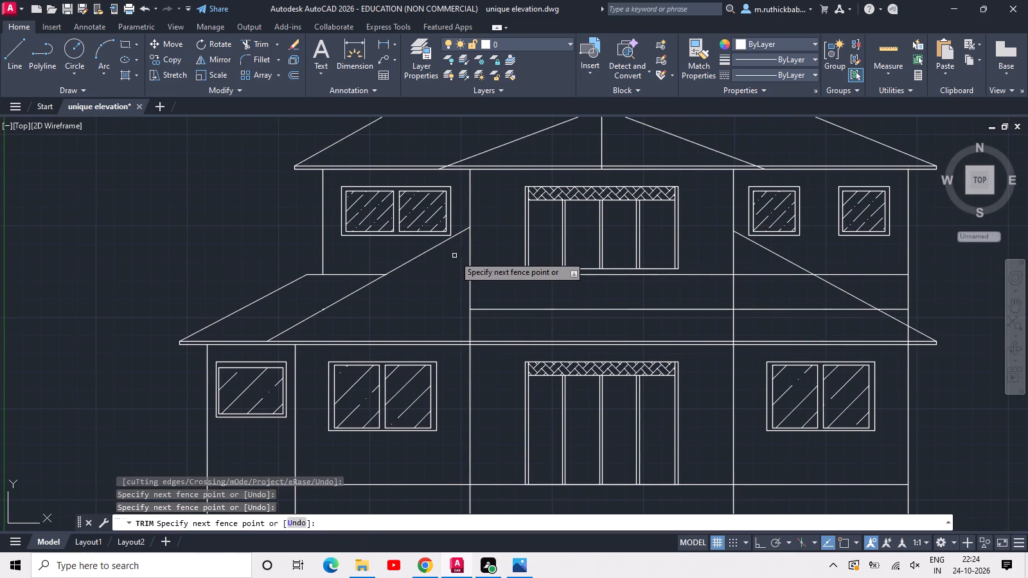
# Trim both floor lines between the storeys across the door bay and the single-window bay, including beyond the lean-to slope.
pyautogui.click(621, 328)
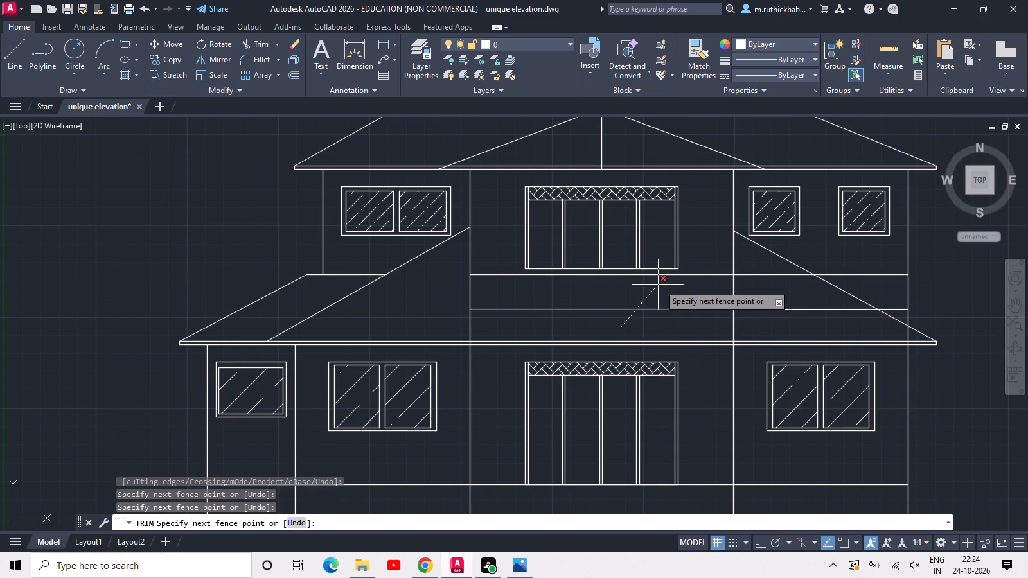
pyautogui.click(713, 259)
pyautogui.click(779, 311)
pyautogui.click(759, 273)
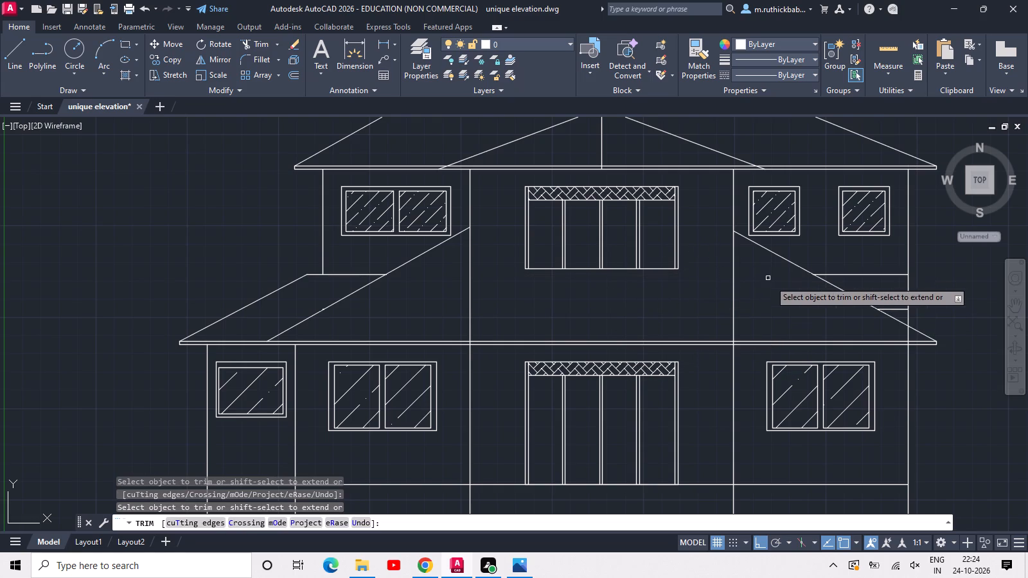
pyautogui.click(903, 313)
pyautogui.click(860, 272)
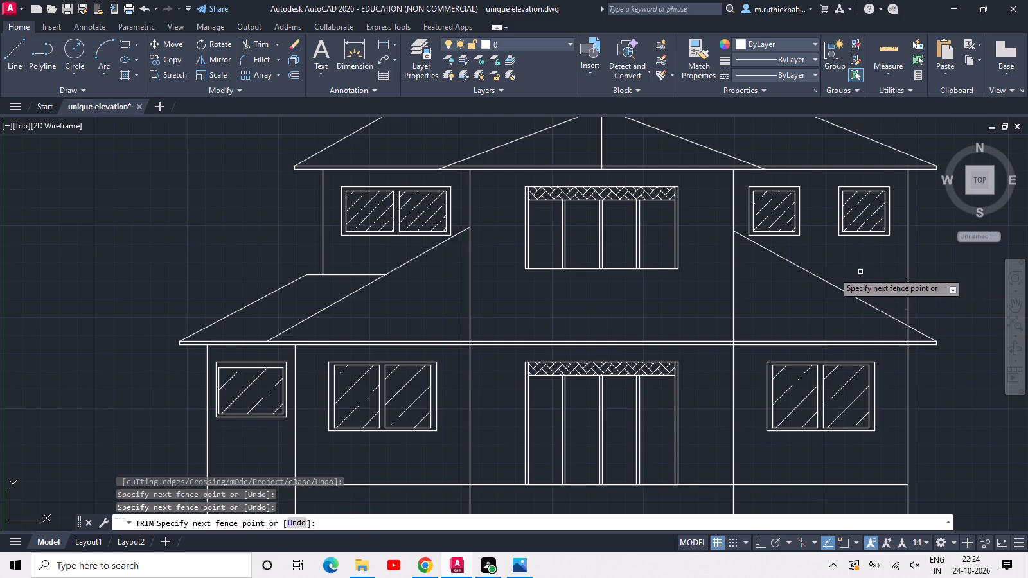
pyautogui.scroll(-1, 803, 314)
pyautogui.moveTo(801, 313); pyautogui.dragTo(630, 327, button='middle')
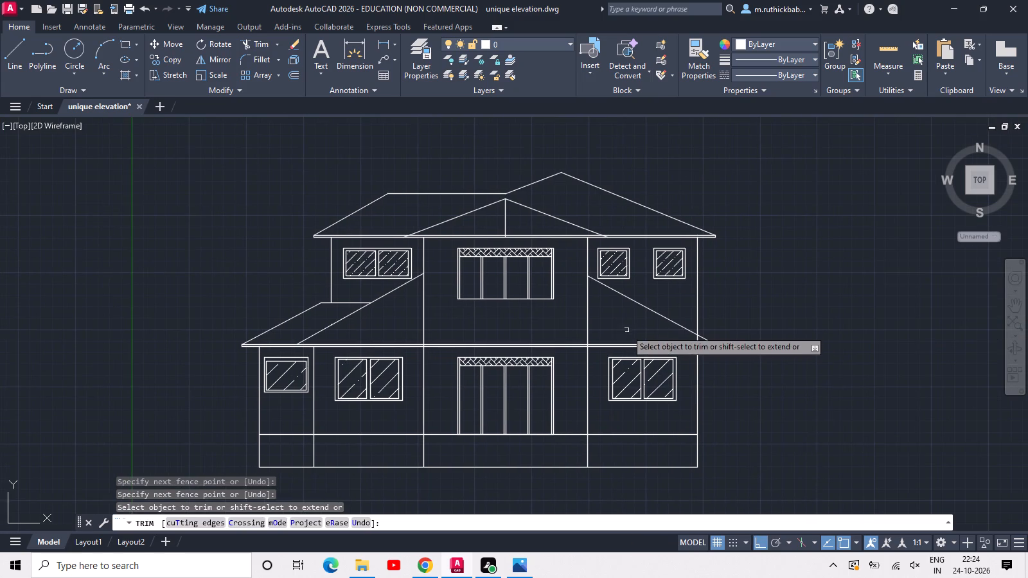
pyautogui.press('Escape')
# Save the drawing.
pyautogui.hotkey('ctrl', 's')
pyautogui.hotkey('ctrl', 's')
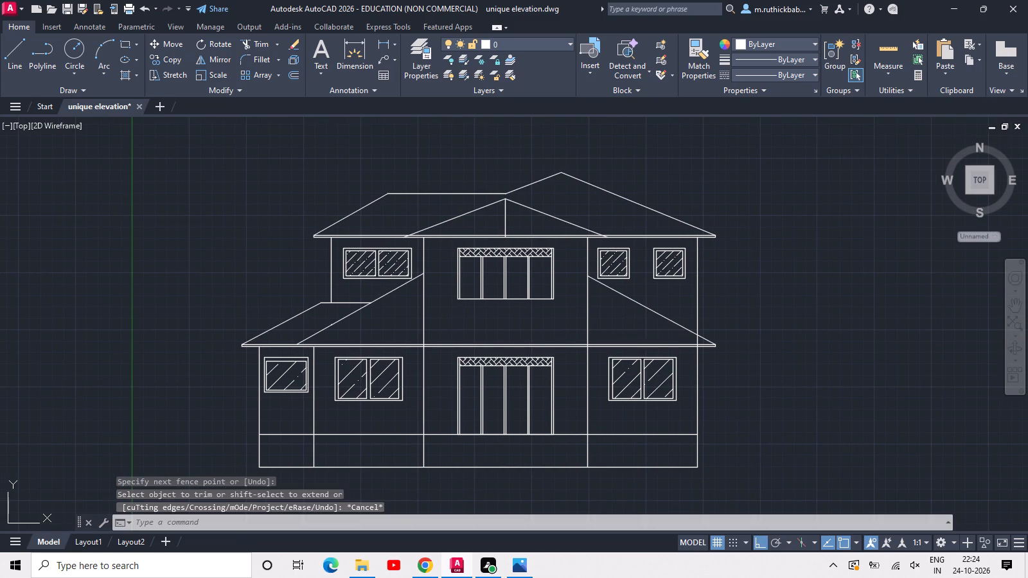
# Start a hatch and choose the ANSI38 pattern for the roof surfaces.
pyautogui.click(126, 75)
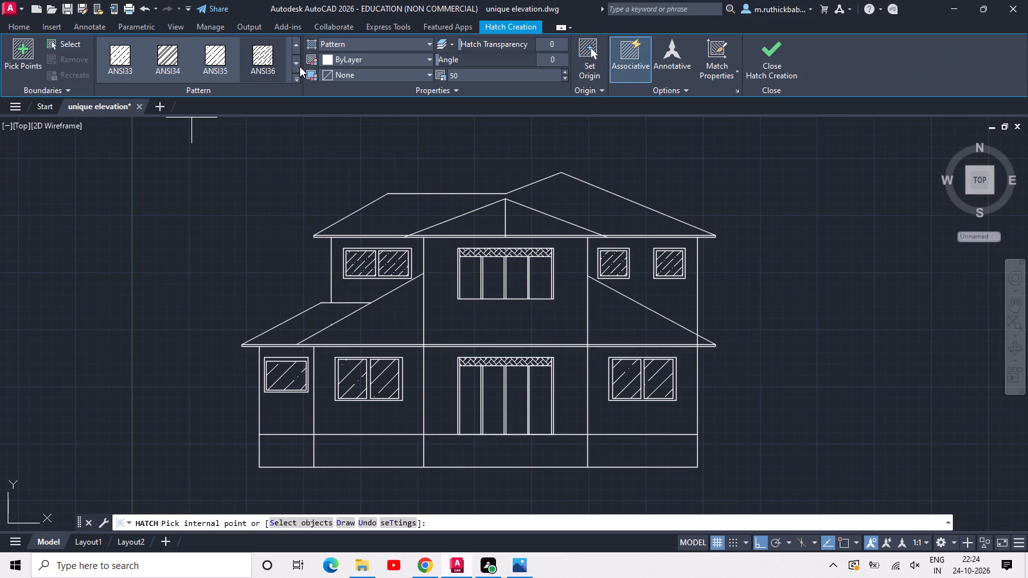
pyautogui.click(296, 62)
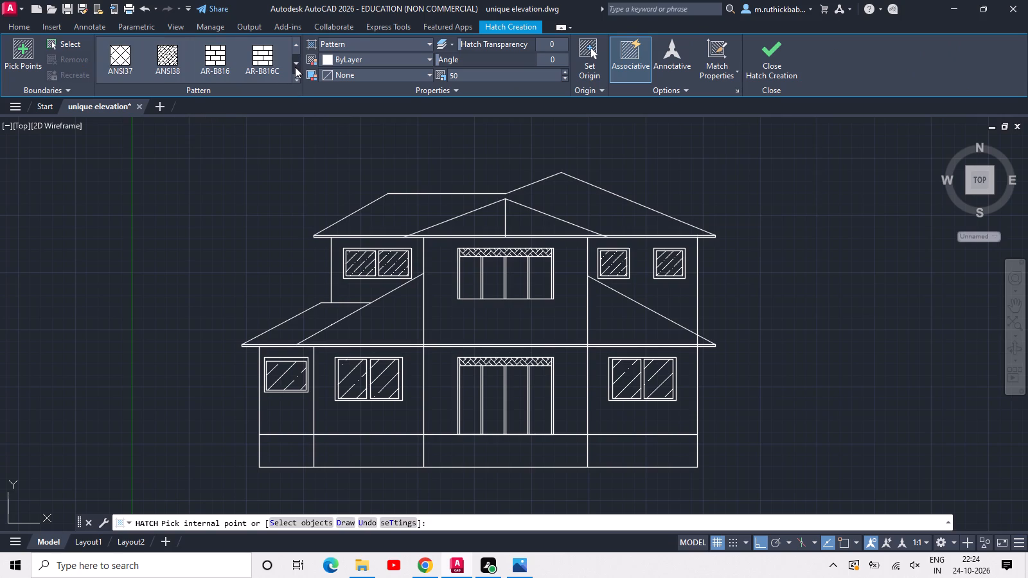
pyautogui.click(295, 67)
pyautogui.click(295, 67)
pyautogui.click(295, 67)
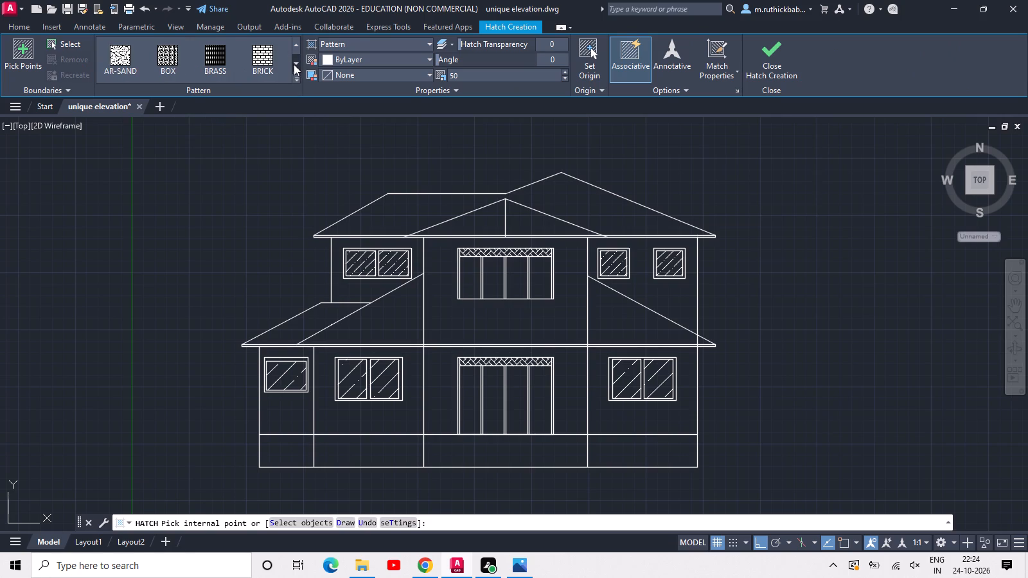
pyautogui.click(294, 39)
pyautogui.click(295, 46)
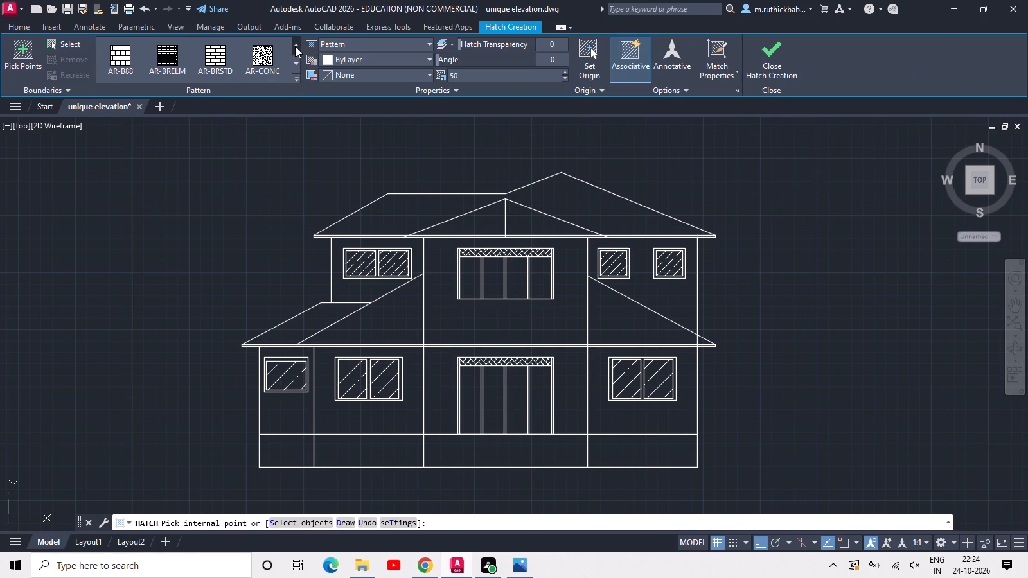
pyautogui.click(295, 46)
pyautogui.click(295, 46)
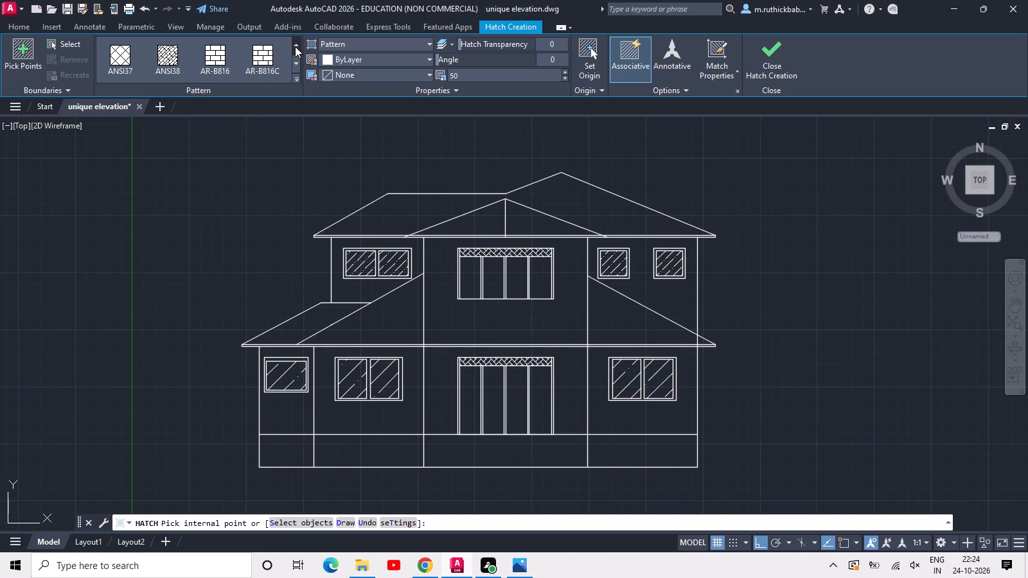
pyautogui.click(294, 61)
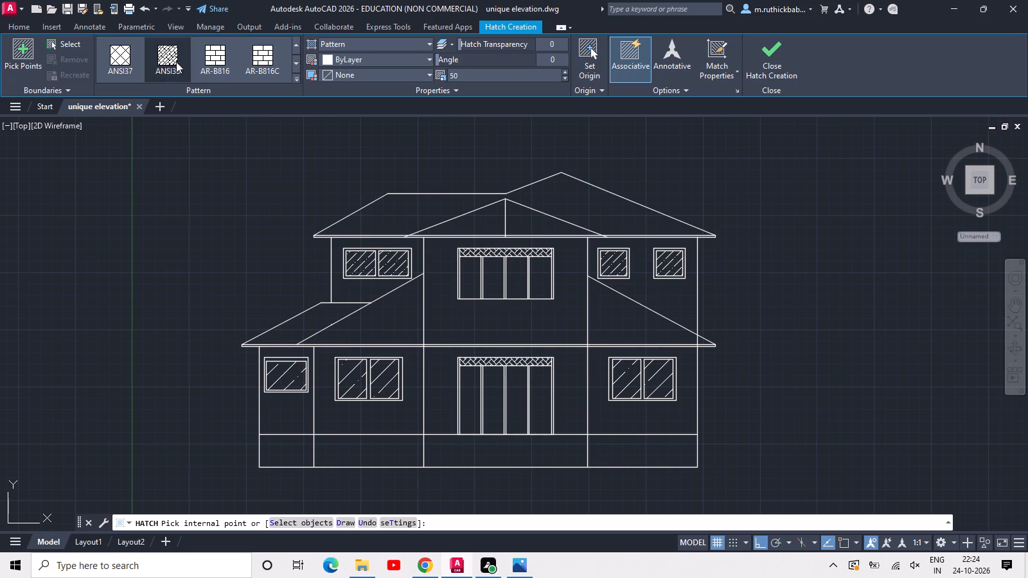
pyautogui.click(296, 60)
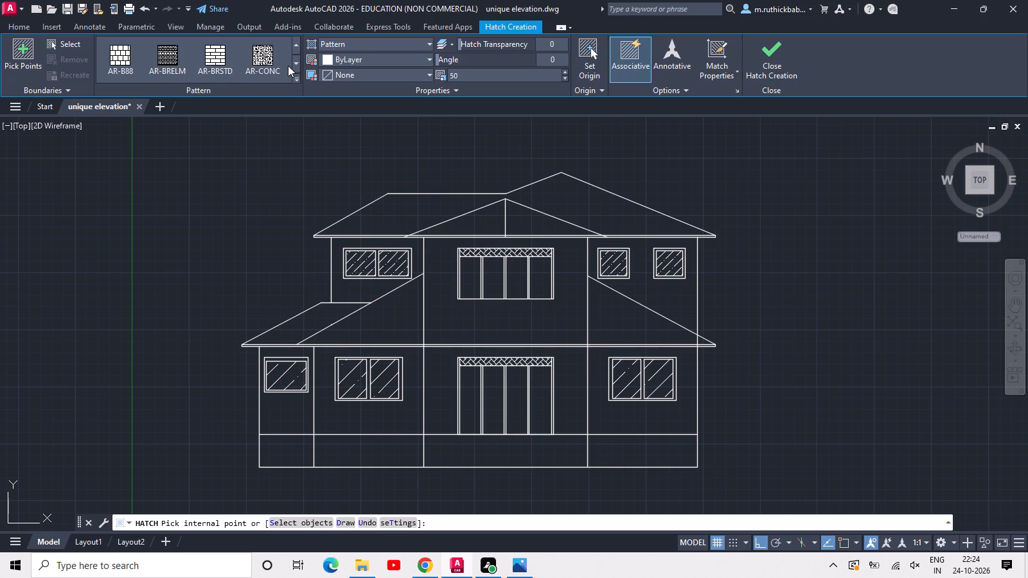
pyautogui.click(293, 66)
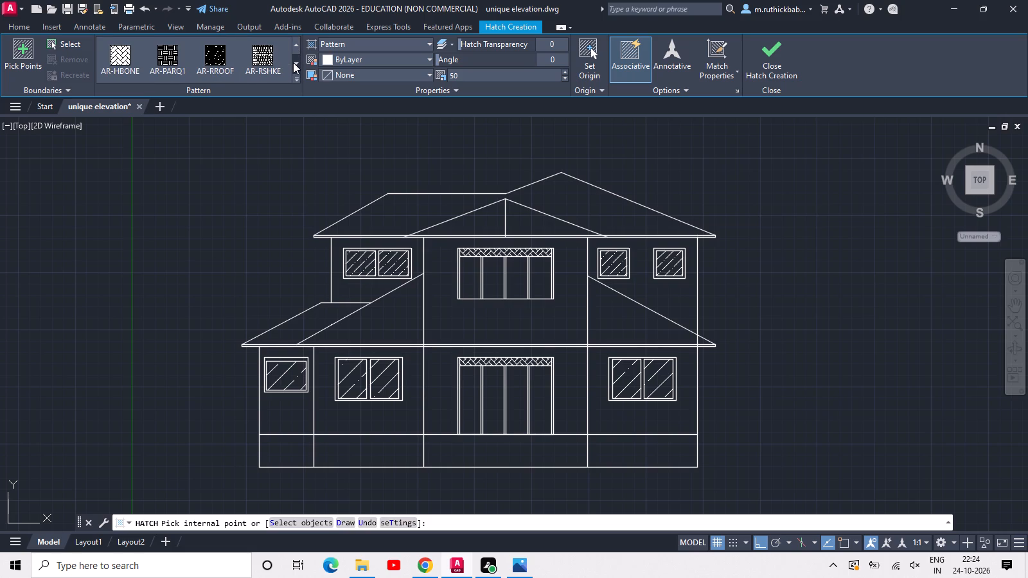
pyautogui.click(293, 64)
pyautogui.click(293, 64)
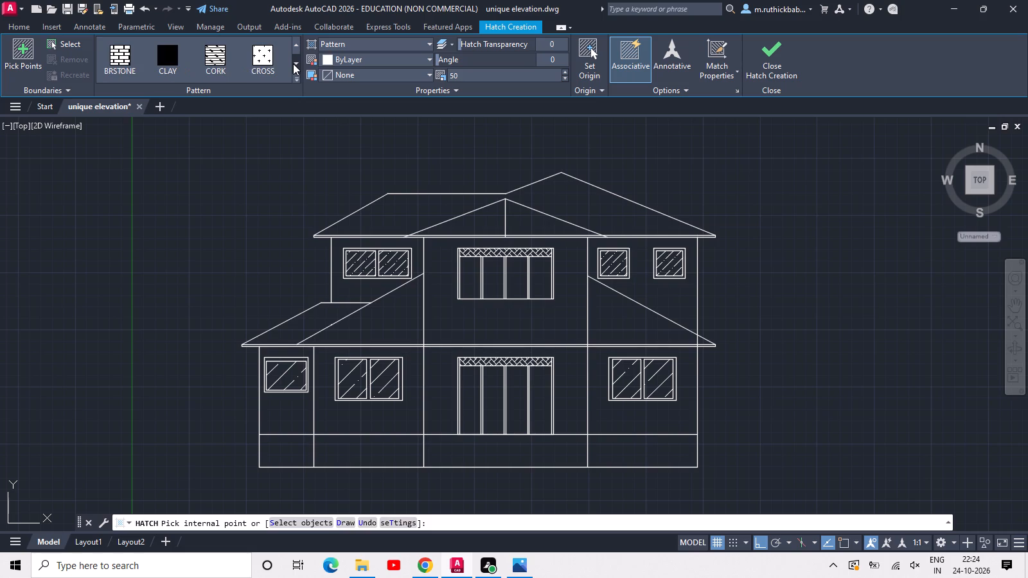
pyautogui.click(293, 64)
pyautogui.click(293, 64)
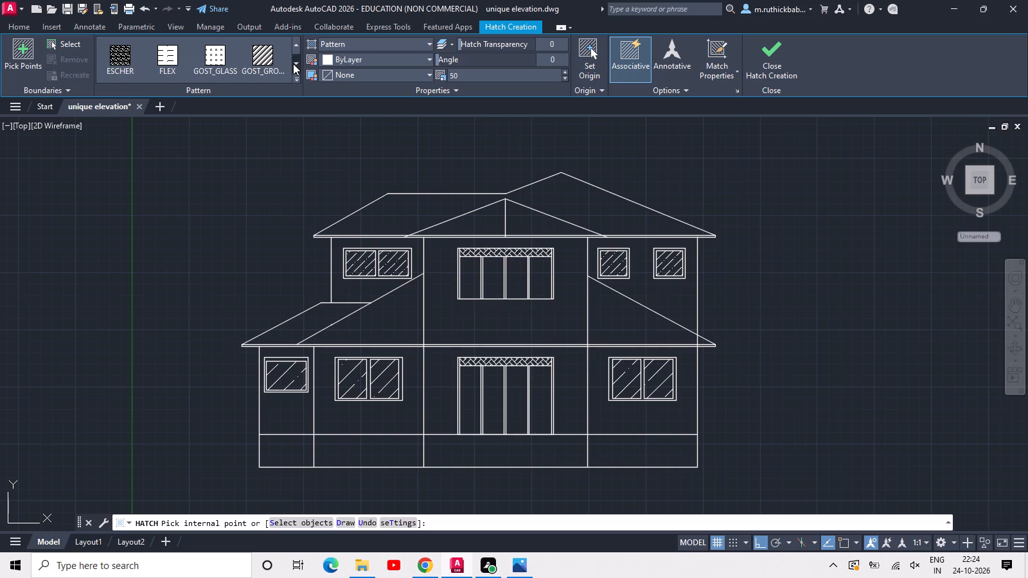
pyautogui.click(293, 64)
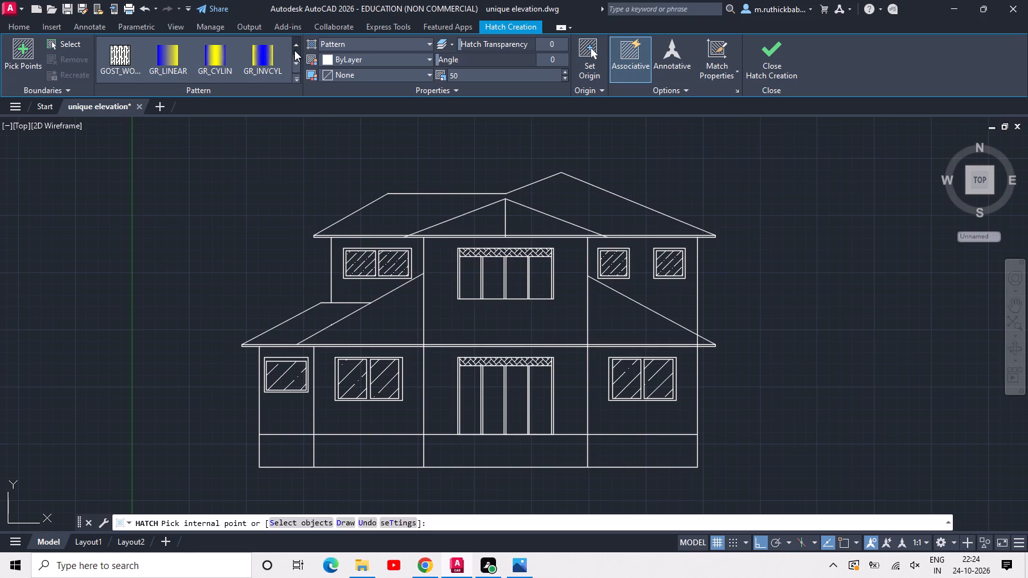
pyautogui.tripleClick(295, 48)
pyautogui.click(295, 48)
pyautogui.click(295, 48)
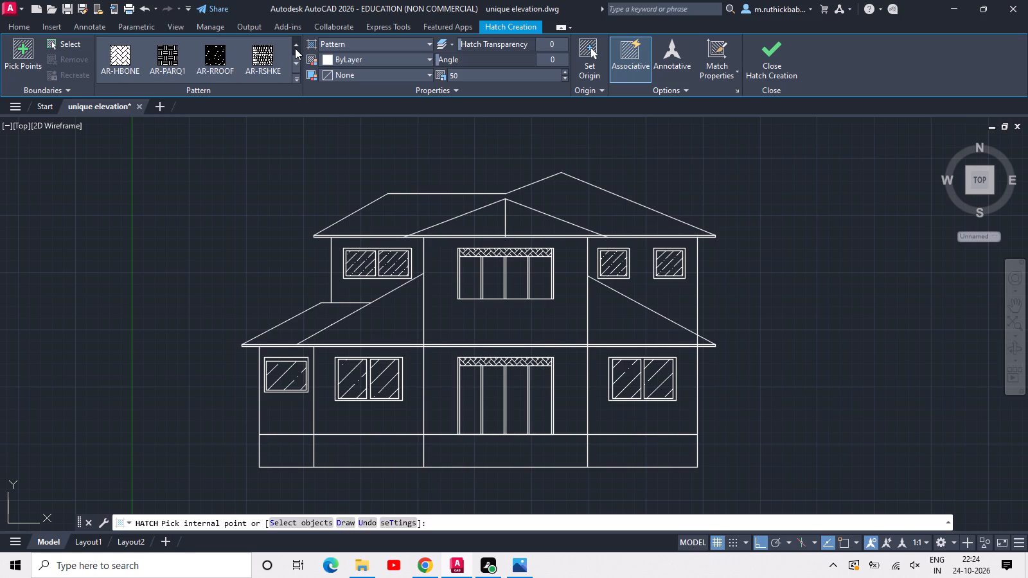
pyautogui.click(295, 48)
pyautogui.click(295, 48)
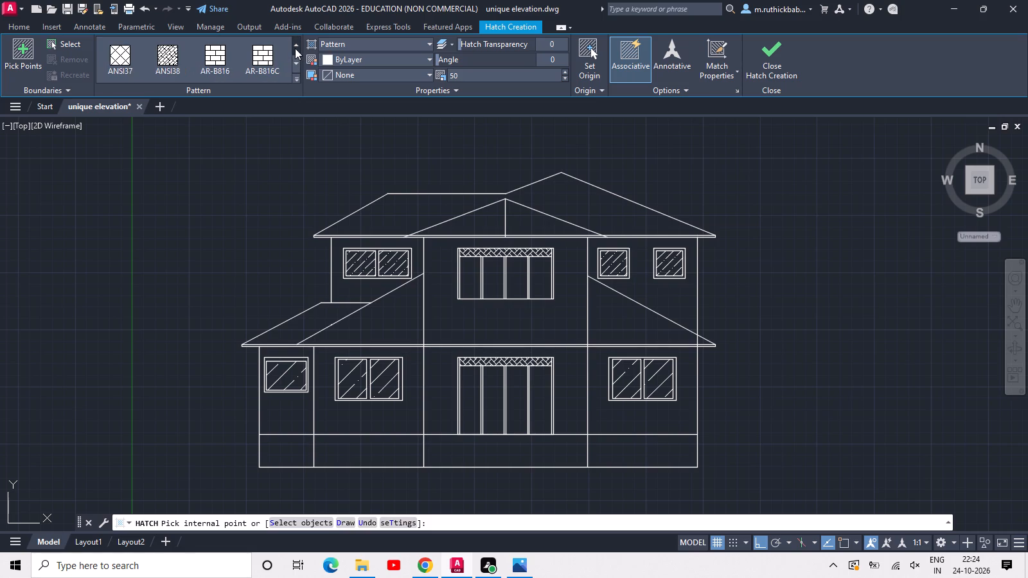
pyautogui.click(165, 61)
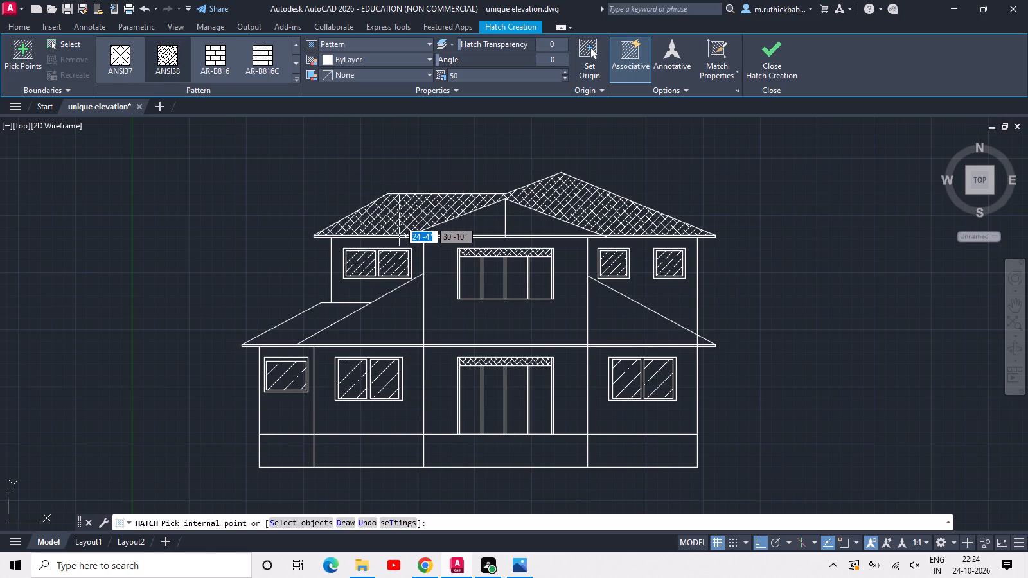
# Set the hatch scale to 30 and hatch the upper roof and both halves of its central gable.
pyautogui.moveTo(468, 76); pyautogui.dragTo(443, 74)
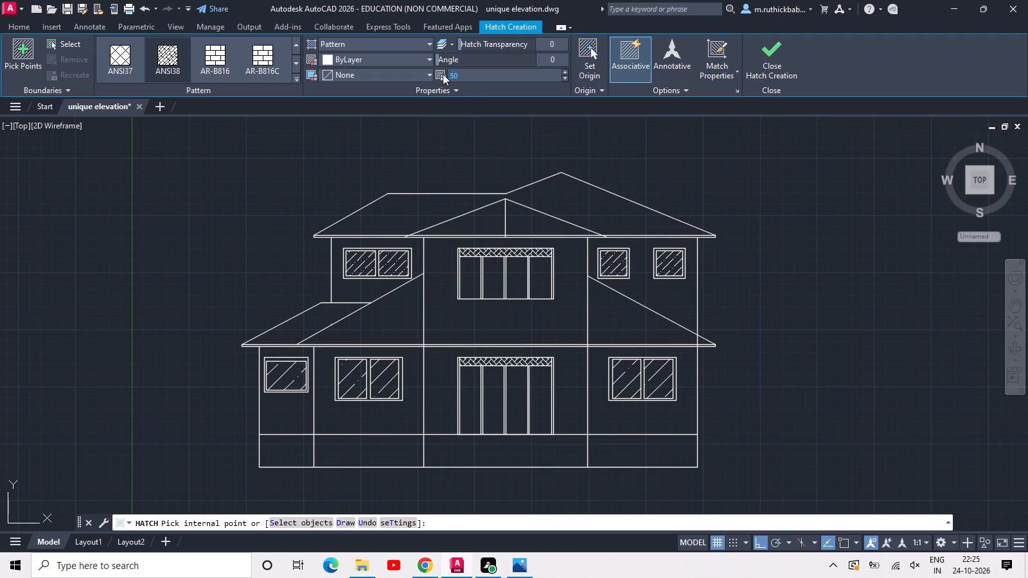
pyautogui.write('30')
pyautogui.press('Return')
pyautogui.click(404, 217)
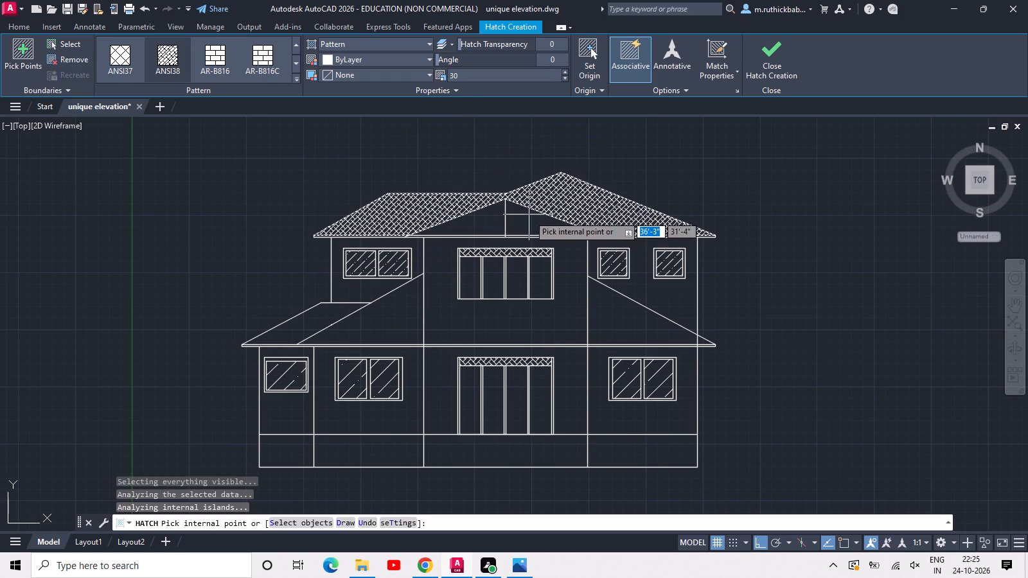
pyautogui.click(504, 222)
pyautogui.click(524, 218)
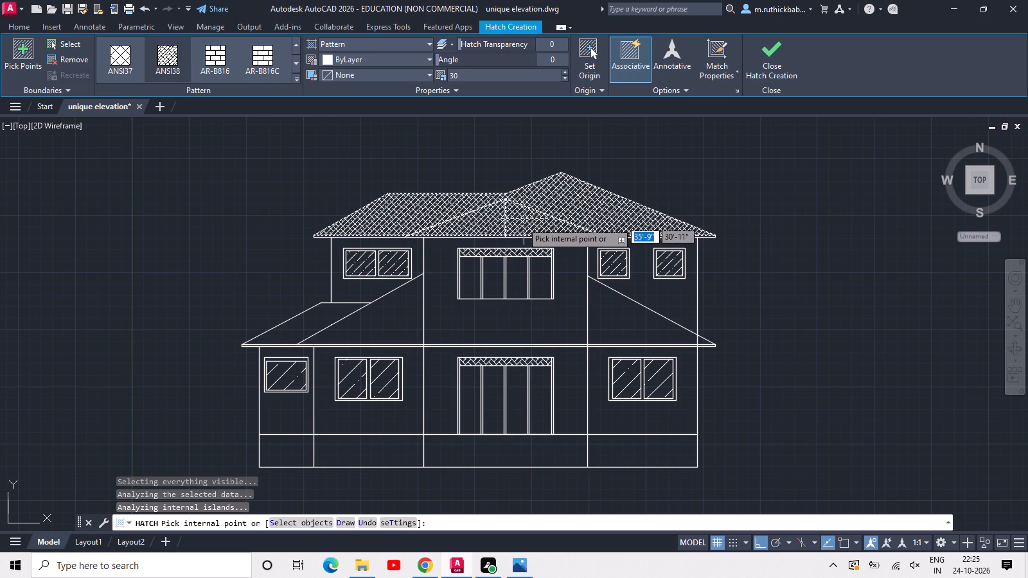
# Hatch the lower lean-to roofs on both sides of the door bay, including the small triangle overhanging the outer wall.
pyautogui.click(400, 329)
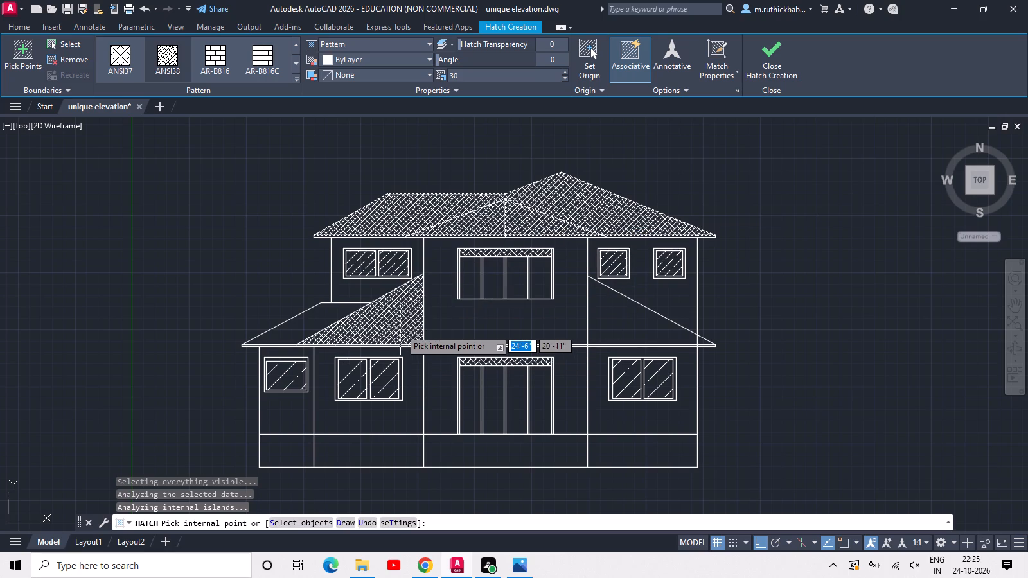
pyautogui.click(328, 324)
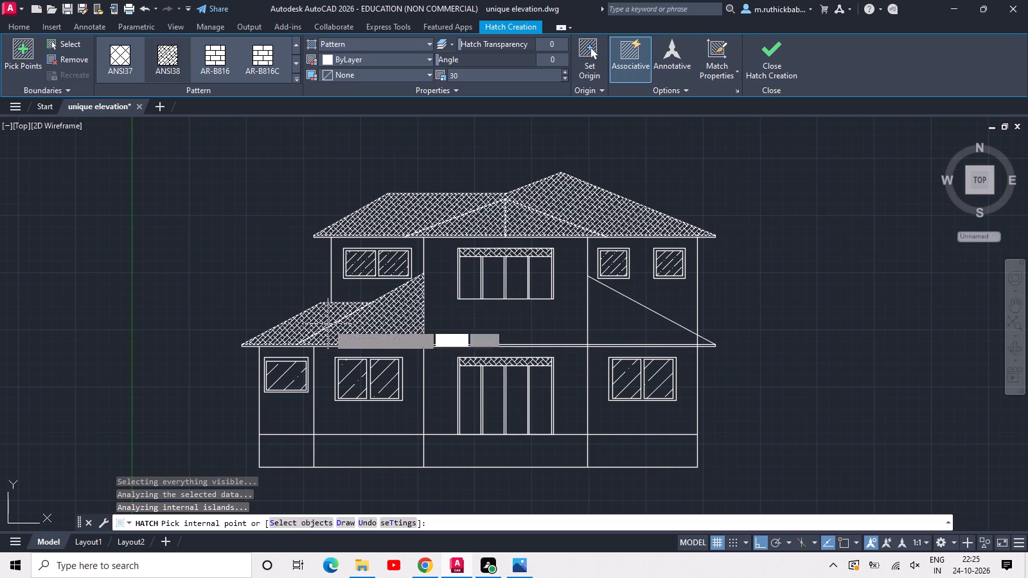
pyautogui.click(615, 313)
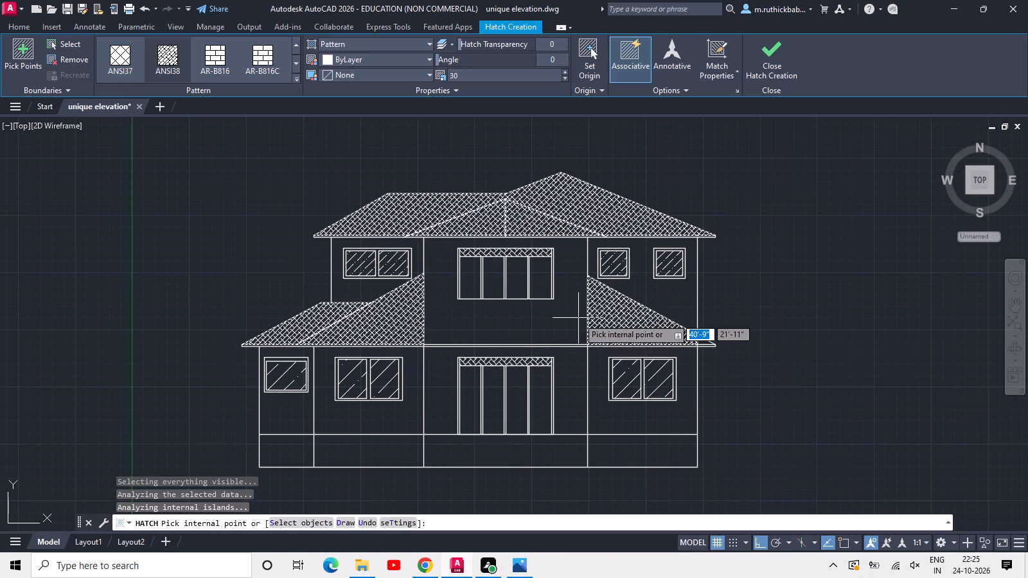
pyautogui.scroll(2, 713, 347)
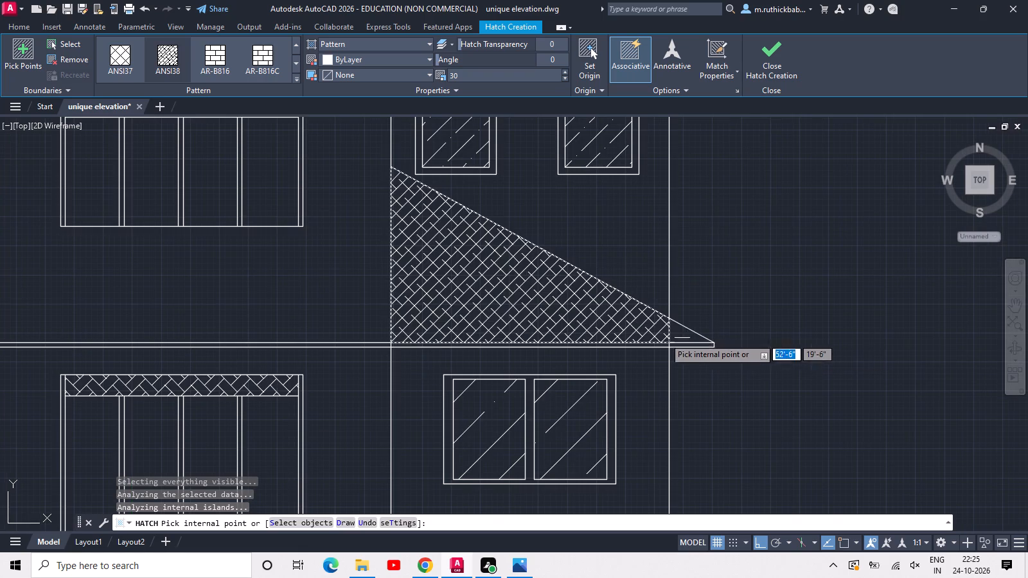
pyautogui.click(680, 335)
pyautogui.press('Escape')
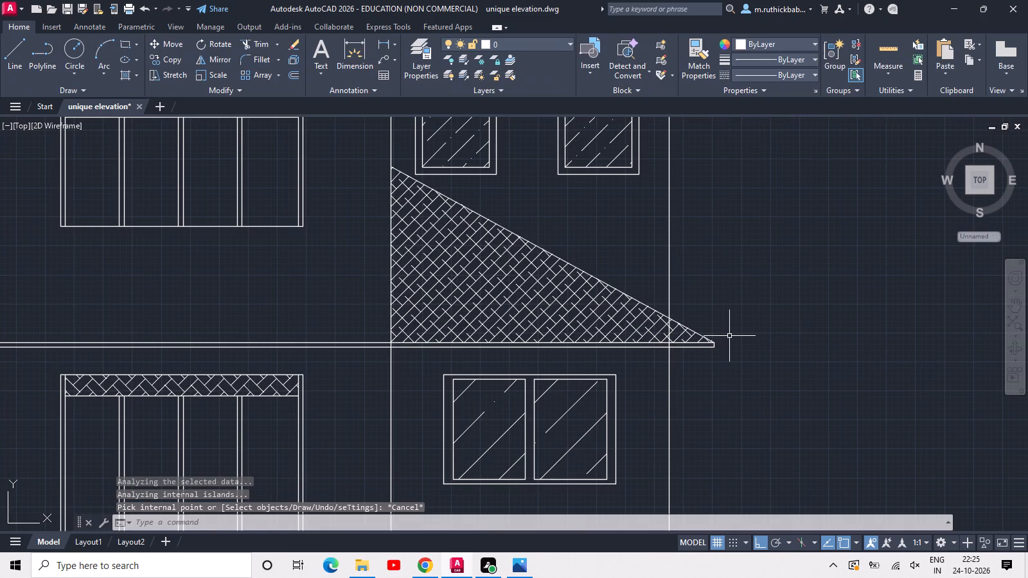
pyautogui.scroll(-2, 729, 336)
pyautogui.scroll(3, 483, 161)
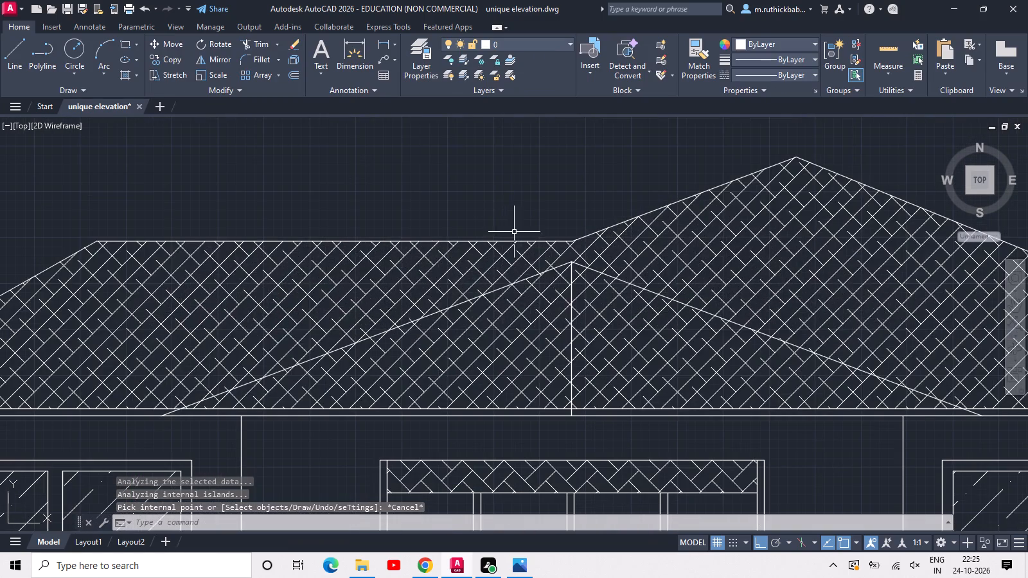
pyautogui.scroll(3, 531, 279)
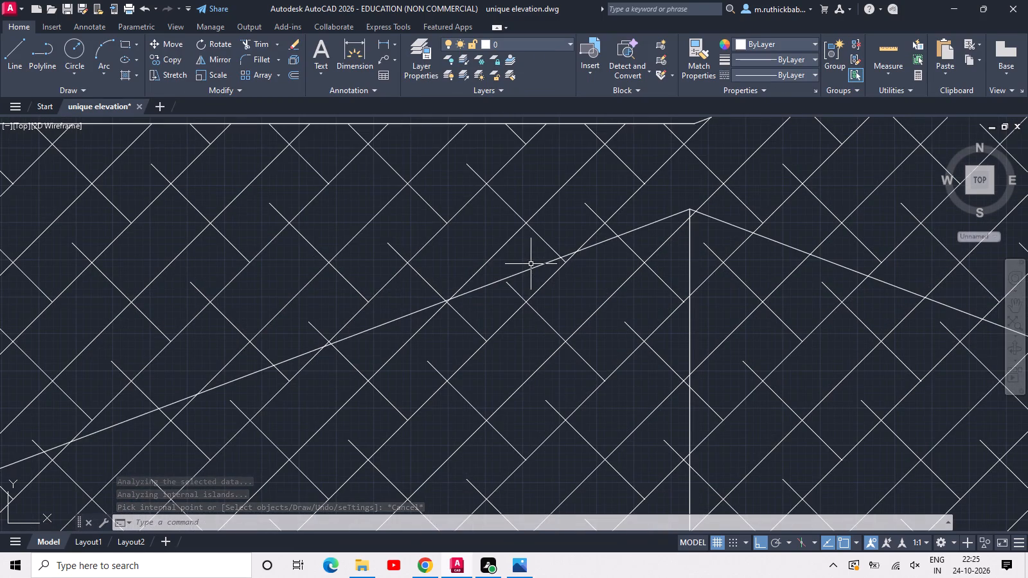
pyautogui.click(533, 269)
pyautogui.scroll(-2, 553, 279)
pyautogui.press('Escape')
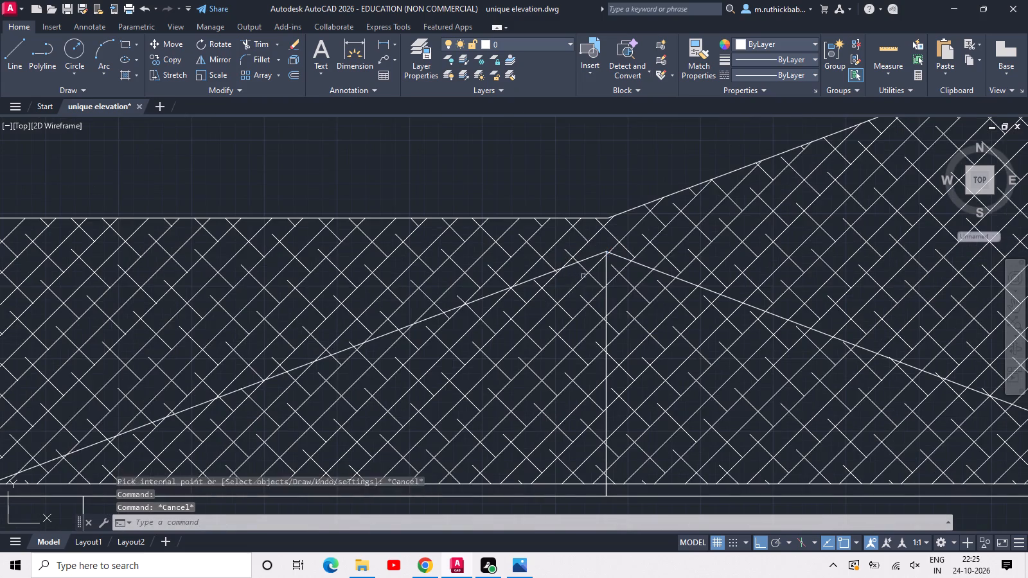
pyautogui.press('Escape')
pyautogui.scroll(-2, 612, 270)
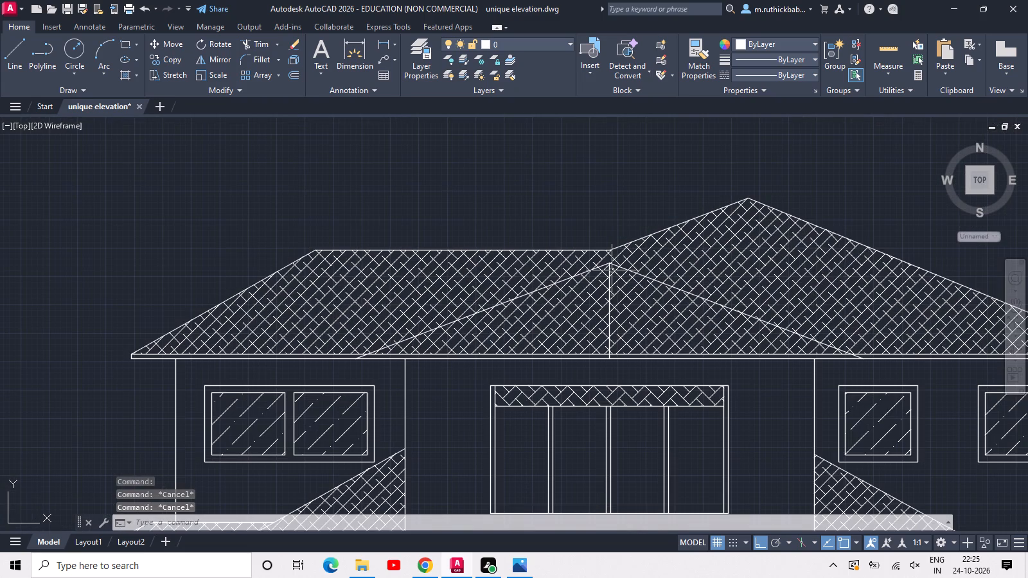
# Offset both sloping lines of the upper roof's central gable inward by 2.
pyautogui.write('off')
pyautogui.press('space')
pyautogui.write('2')
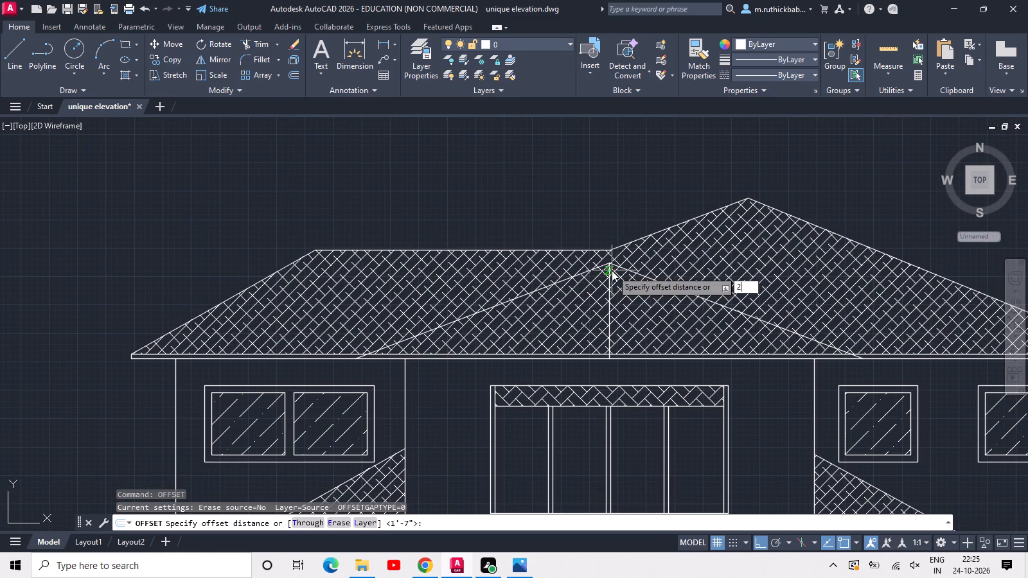
pyautogui.press('space')
pyautogui.scroll(3, 586, 276)
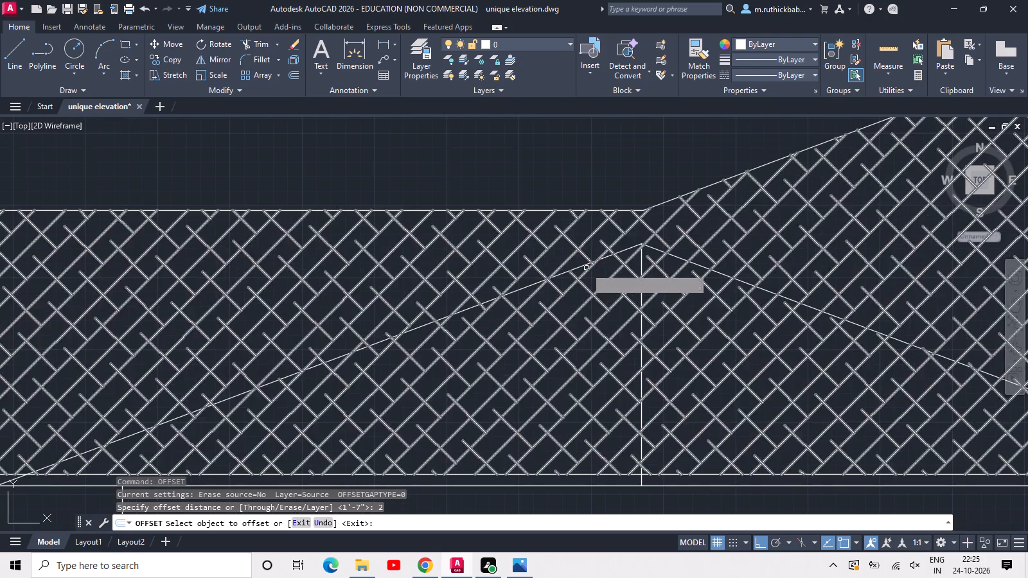
pyautogui.click(584, 266)
pyautogui.click(586, 275)
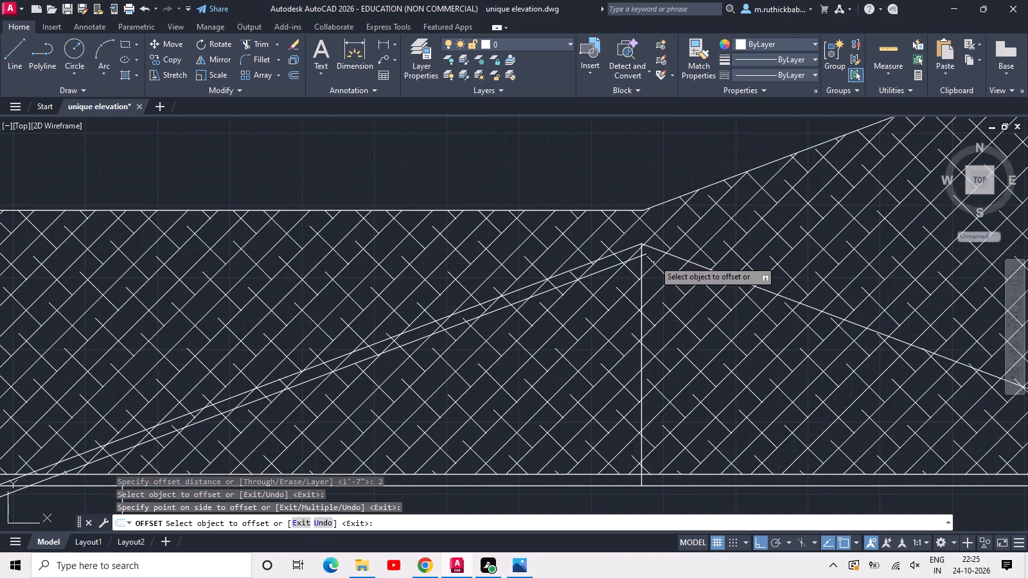
pyautogui.click(663, 251)
pyautogui.click(662, 258)
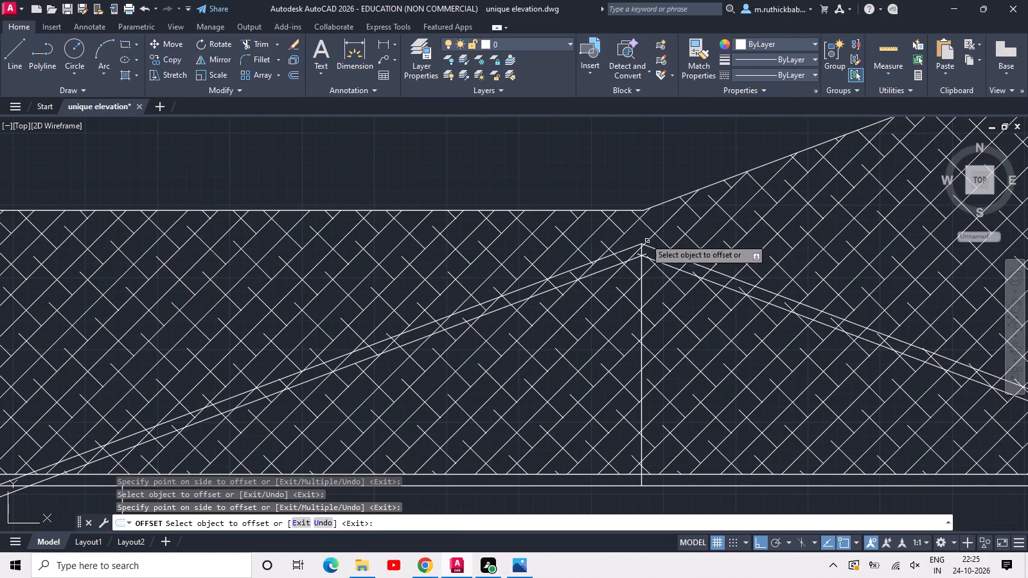
# Offset the upper roof's flat ridge, its peaked right-hand outline and its left slope inward by 2.
pyautogui.click(624, 212)
pyautogui.click(623, 225)
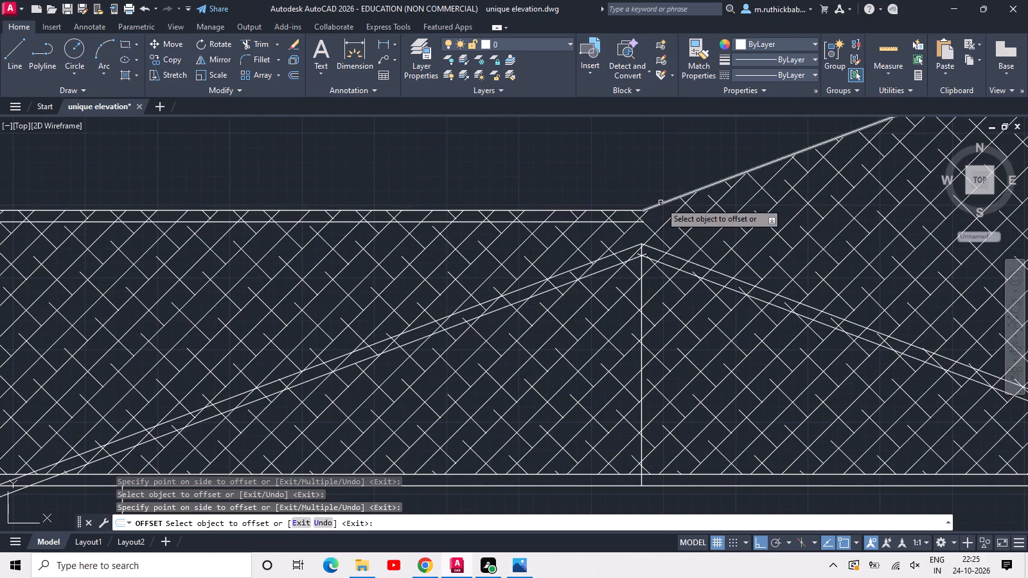
pyautogui.click(660, 202)
pyautogui.click(667, 216)
pyautogui.scroll(-3, 667, 216)
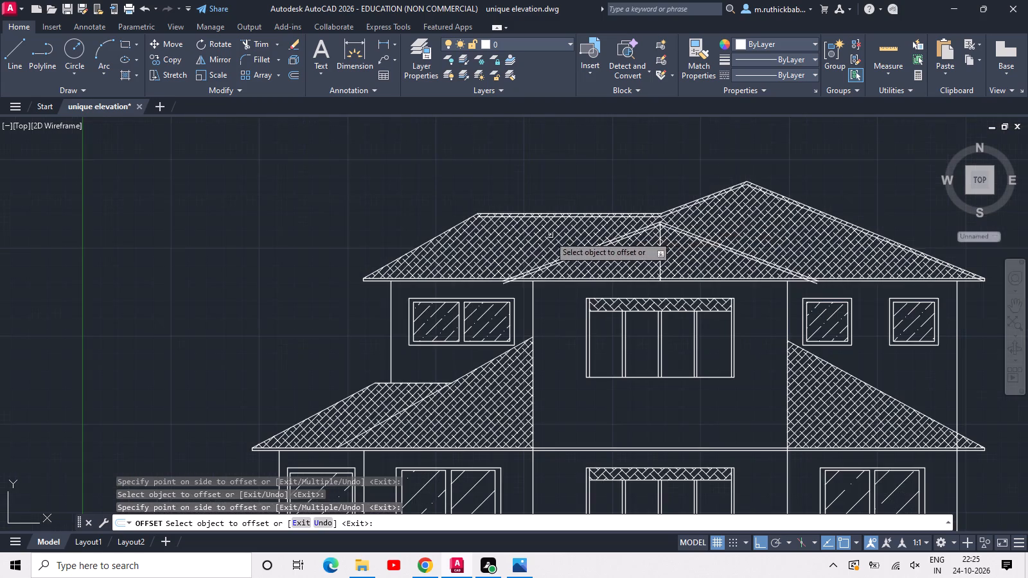
pyautogui.scroll(2, 466, 229)
pyautogui.click(434, 222)
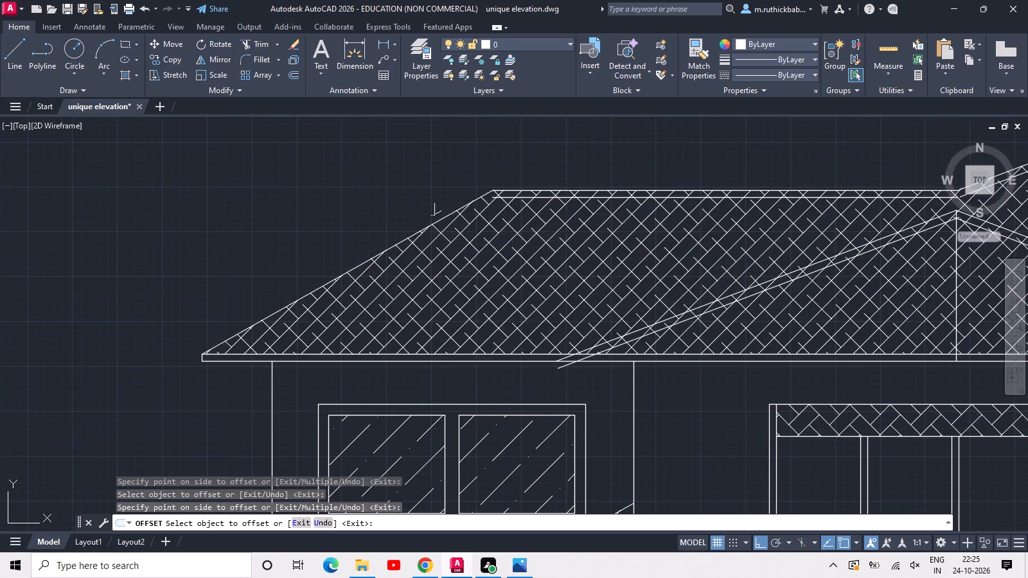
pyautogui.click(448, 229)
# Offset the long slope of the left lean-to roof inward by 2.
pyautogui.scroll(-1, 454, 344)
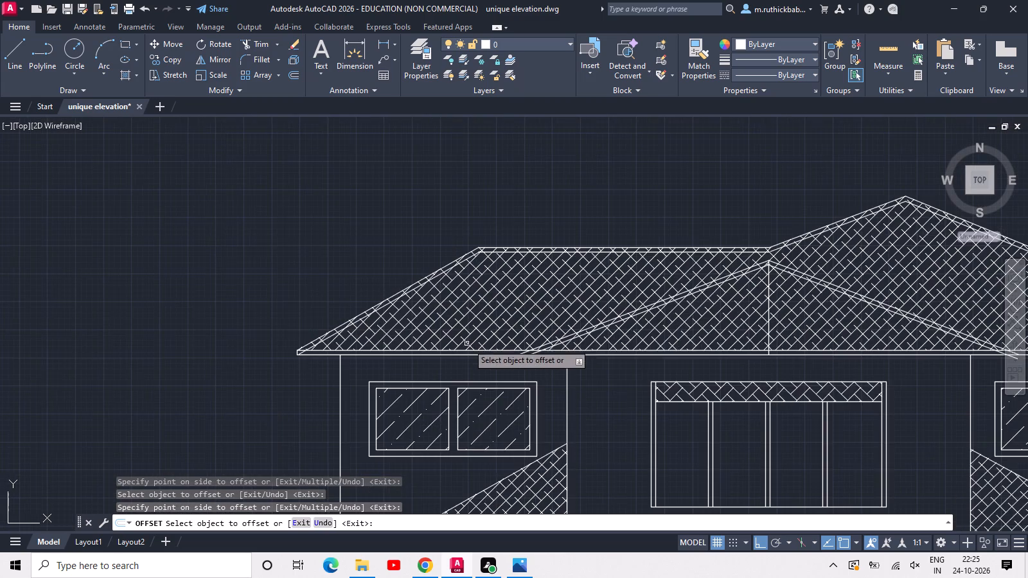
pyautogui.moveTo(644, 332); pyautogui.dragTo(402, 329, button='middle')
pyautogui.moveTo(610, 312); pyautogui.dragTo(510, 340, button='middle')
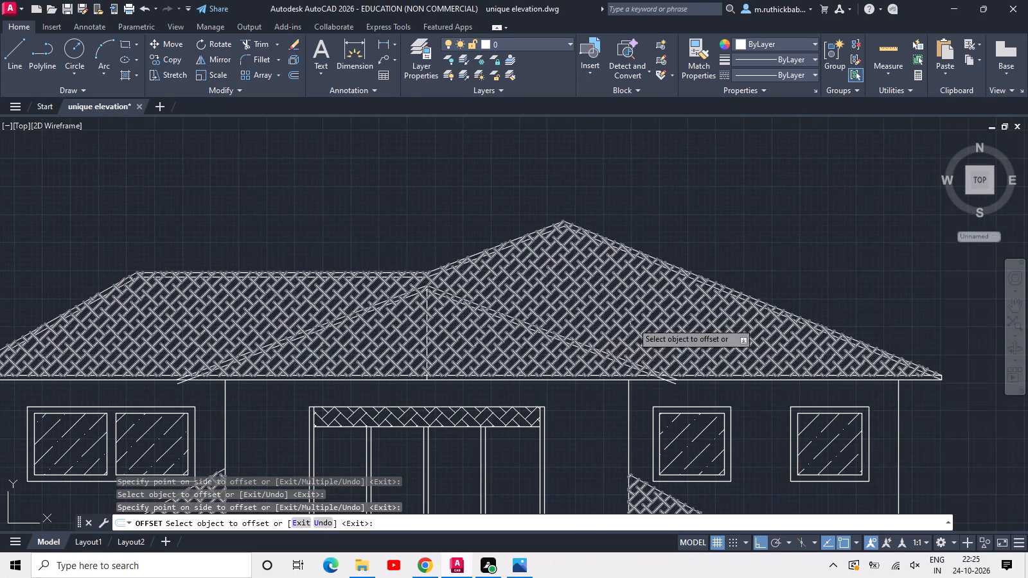
pyautogui.moveTo(547, 346); pyautogui.dragTo(769, 96, button='middle')
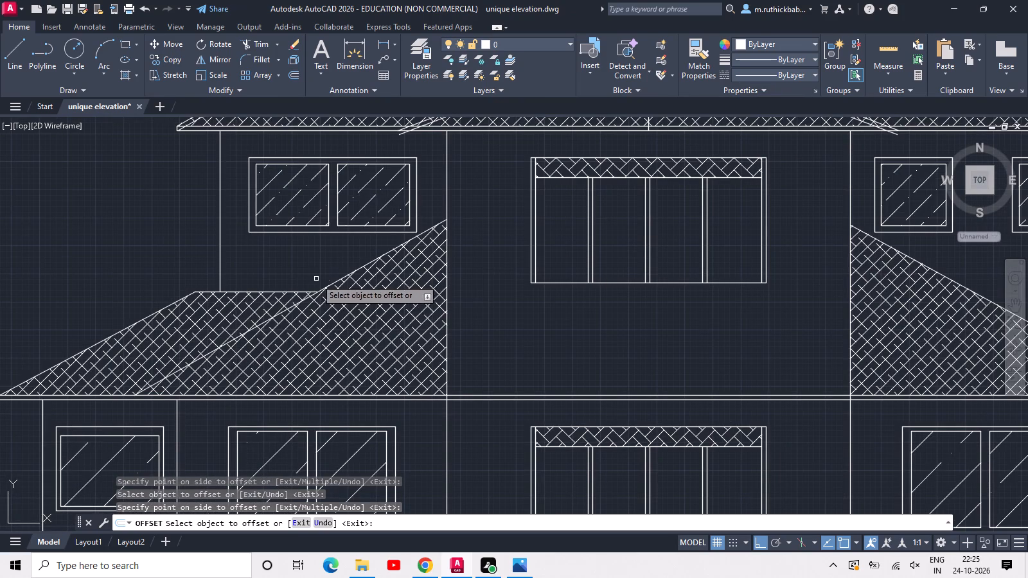
pyautogui.click(332, 281)
pyautogui.click(342, 290)
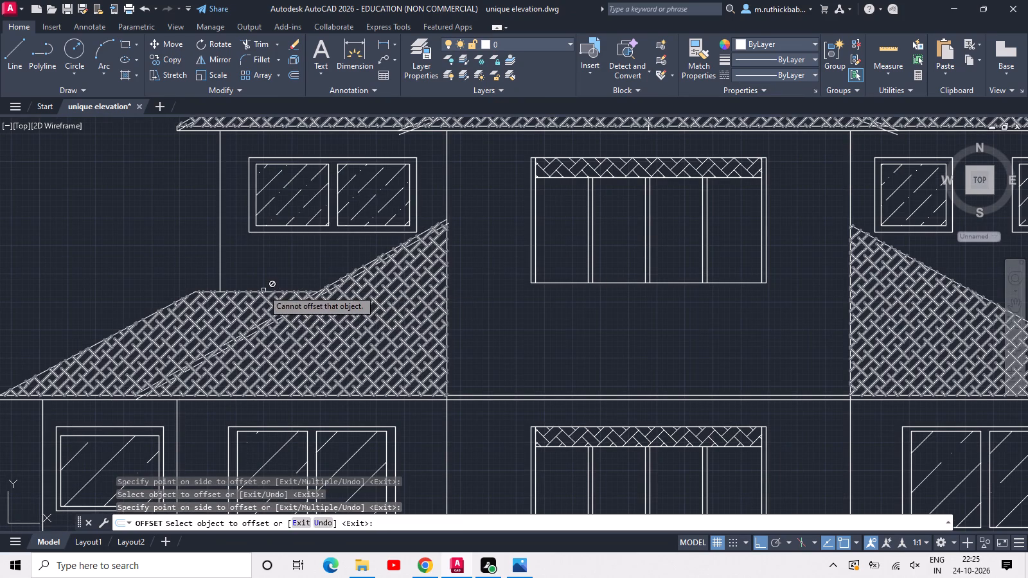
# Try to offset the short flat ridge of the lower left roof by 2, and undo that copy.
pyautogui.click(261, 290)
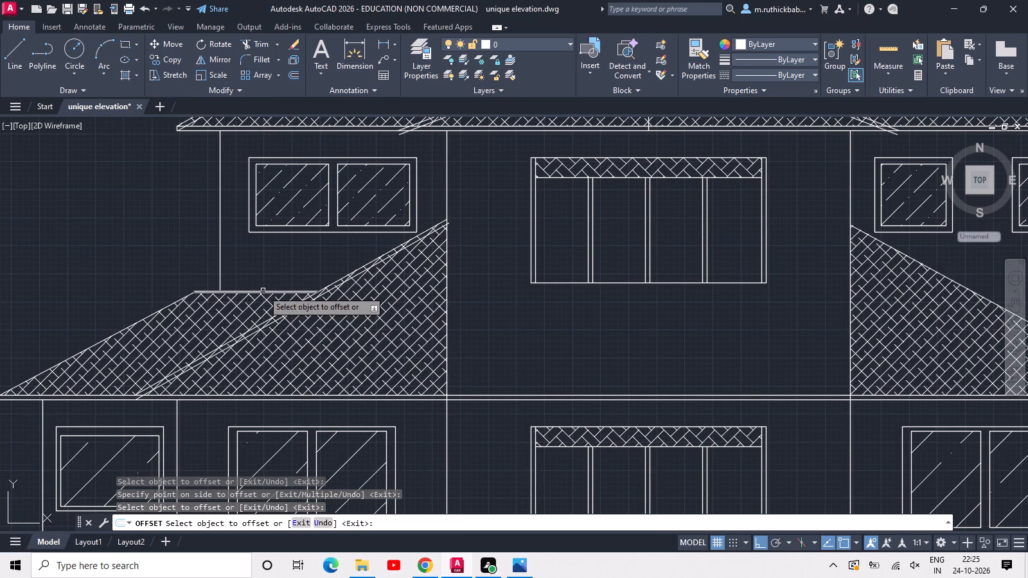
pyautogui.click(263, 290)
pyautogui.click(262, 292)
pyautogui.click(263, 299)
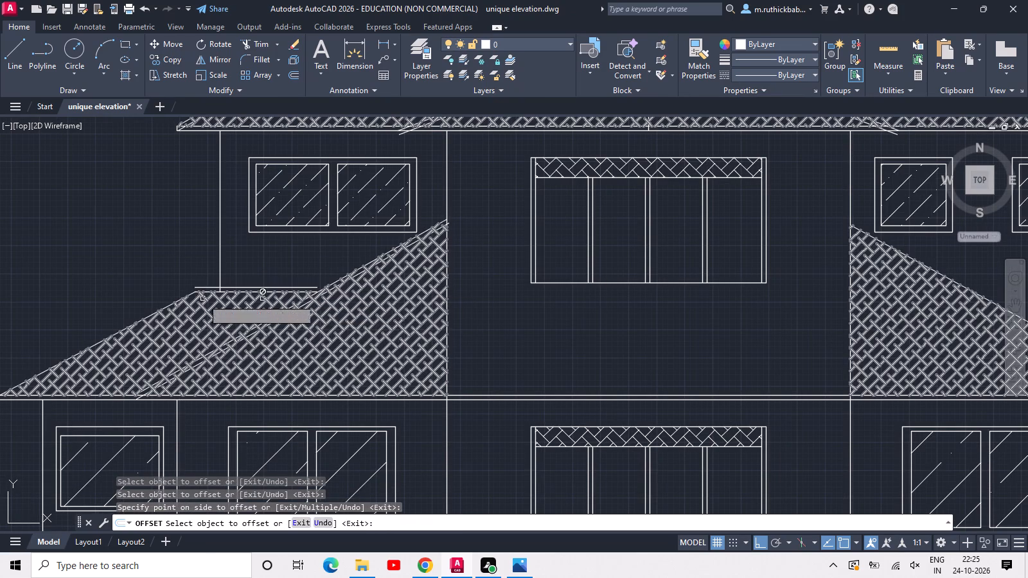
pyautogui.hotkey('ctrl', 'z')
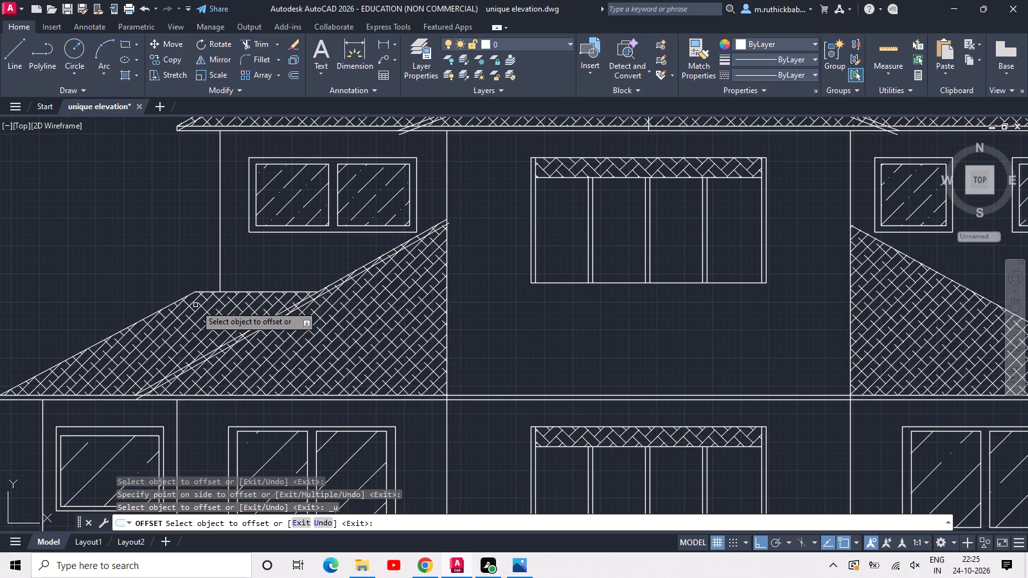
# Offset the lower left roof's short flat ridge downward and its outer slope inward by 2.
pyautogui.scroll(2, 215, 293)
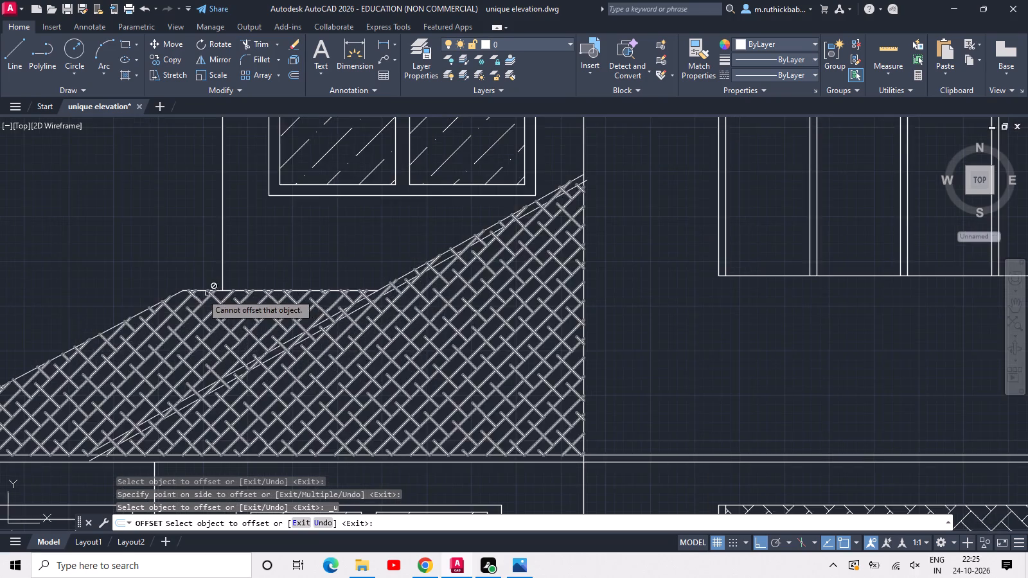
pyautogui.scroll(4, 190, 292)
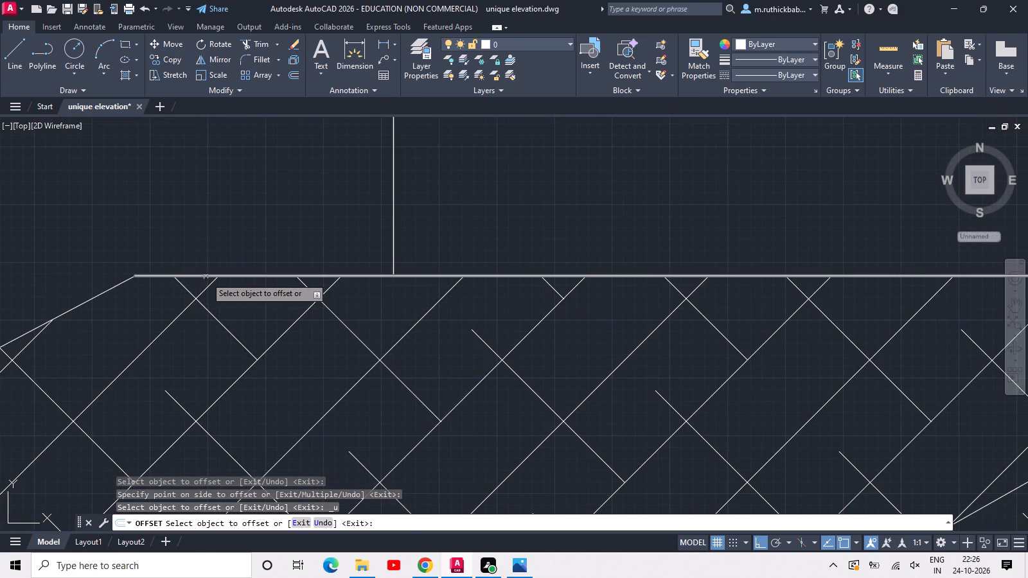
pyautogui.click(206, 277)
pyautogui.click(204, 293)
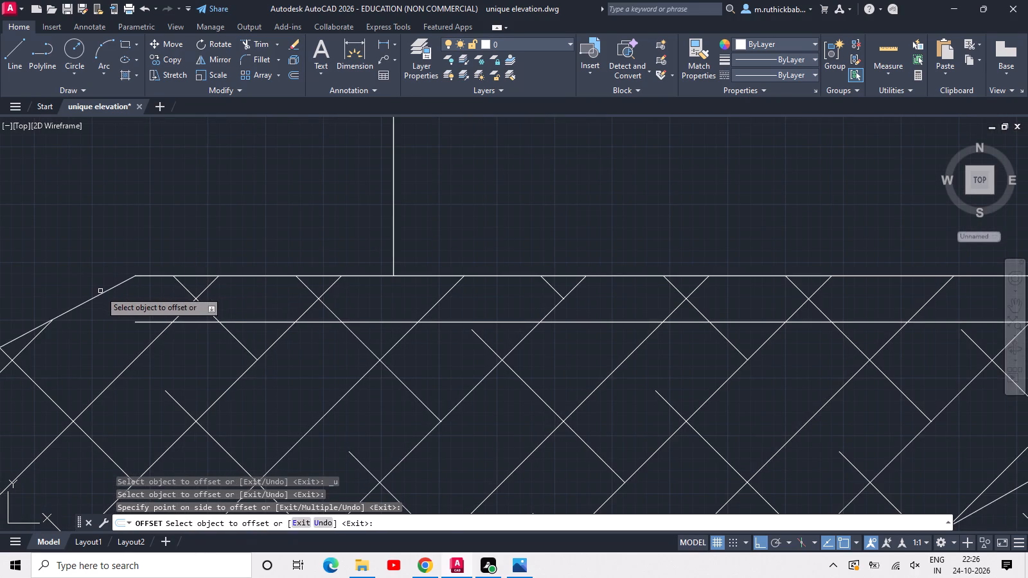
pyautogui.click(103, 293)
pyautogui.click(135, 330)
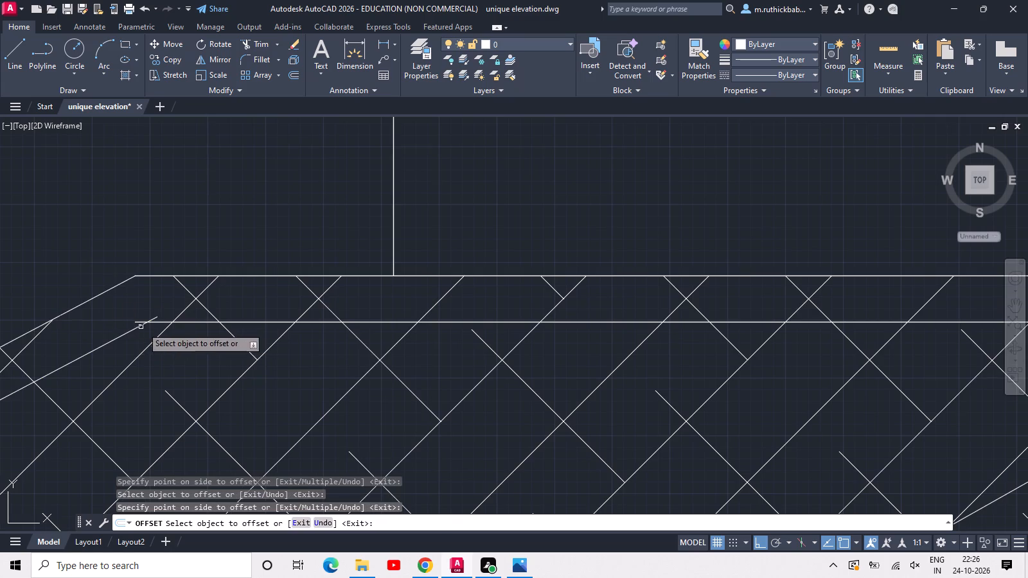
# Offset the slope of the right lean-to roof inward by 2 and end the offset.
pyautogui.scroll(-7, 155, 323)
pyautogui.moveTo(551, 338); pyautogui.dragTo(87, 291, button='middle')
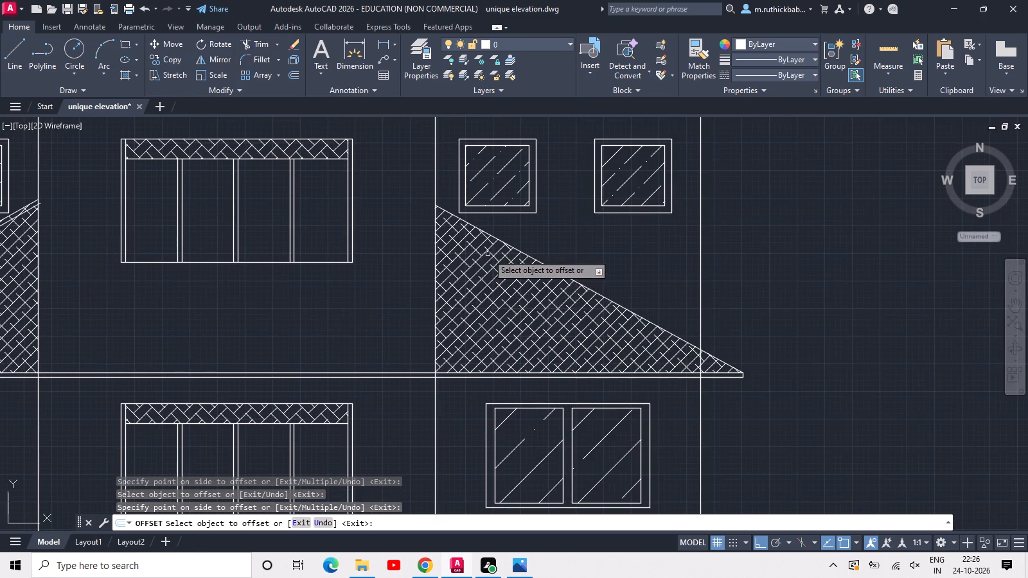
pyautogui.scroll(2, 488, 254)
pyautogui.click(589, 263)
pyautogui.click(561, 292)
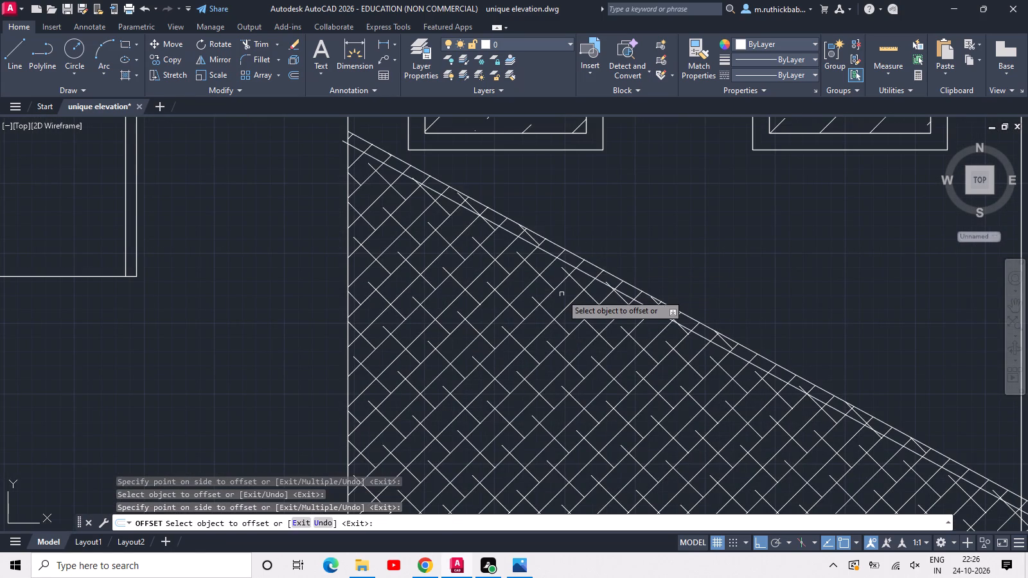
pyautogui.scroll(-1, 562, 294)
pyautogui.press('Escape')
pyautogui.press('Escape')
pyautogui.scroll(-2, 545, 299)
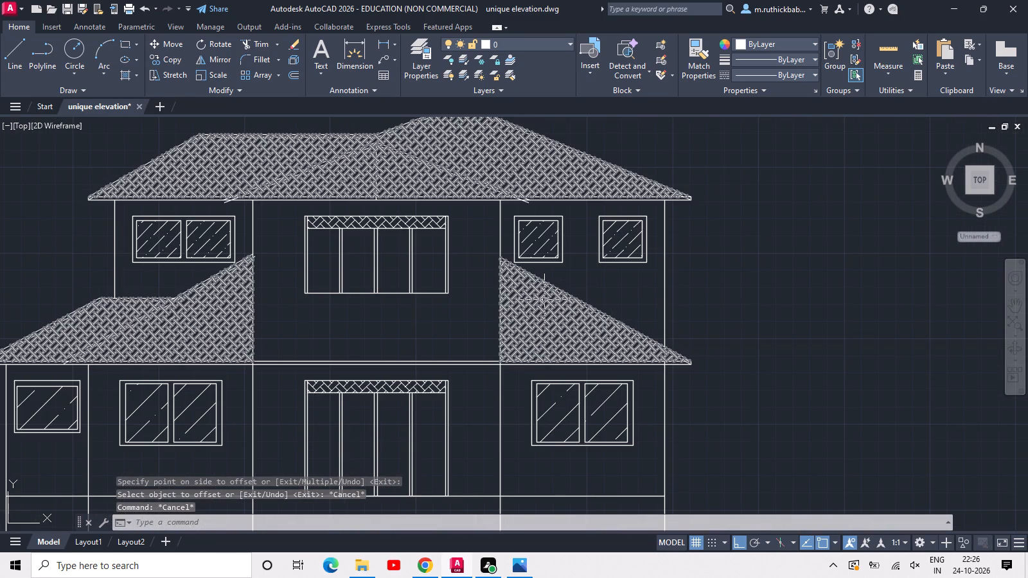
# Explode the ANSI38 hatch of the lower lean-to roofs into individual lines.
pyautogui.click(163, 338)
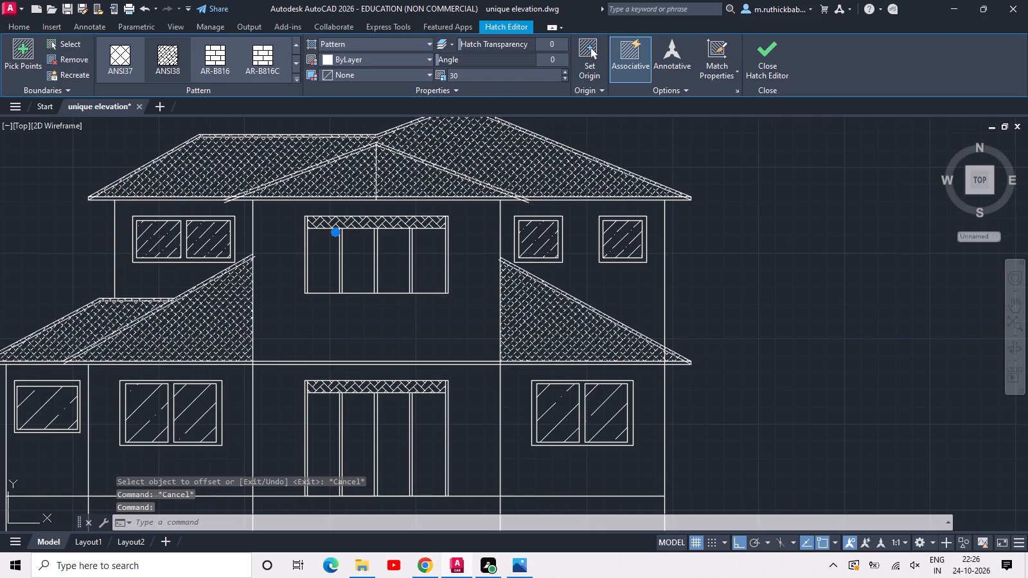
pyautogui.write('x')
pyautogui.press('space')
# Trim the hatch lines inside the narrow edge band along the lower left roof's outer slope, from eave to ridge.
pyautogui.scroll(3, 155, 333)
pyautogui.moveTo(154, 331); pyautogui.dragTo(437, 265, button='middle')
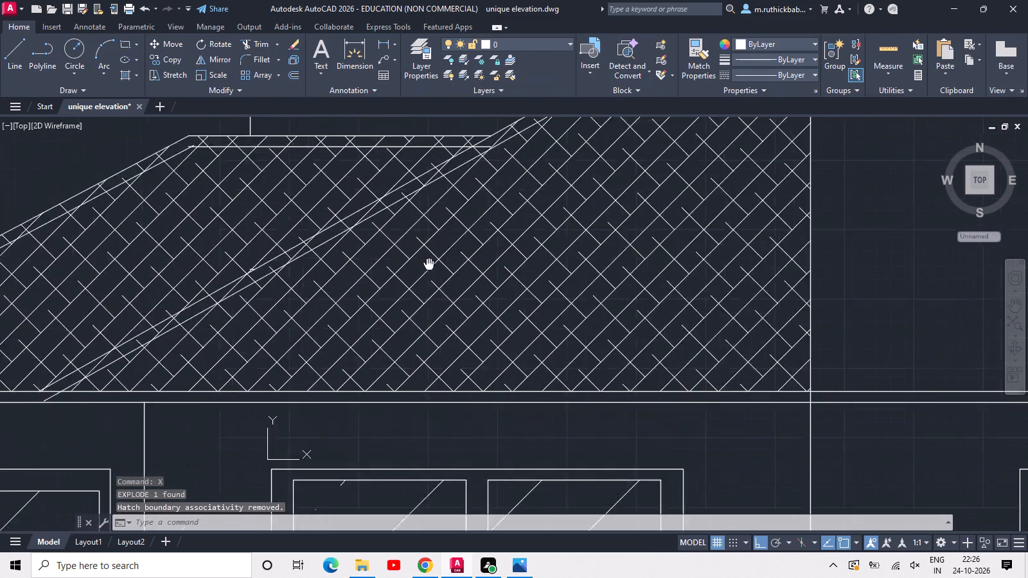
pyautogui.moveTo(437, 265); pyautogui.dragTo(537, 262, button='middle')
pyautogui.scroll(-1, 555, 262)
pyautogui.moveTo(289, 290); pyautogui.dragTo(507, 285, button='middle')
pyautogui.write('tr')
pyautogui.press('space')
pyautogui.press('space')
pyautogui.scroll(2, 349, 314)
pyautogui.click(285, 362)
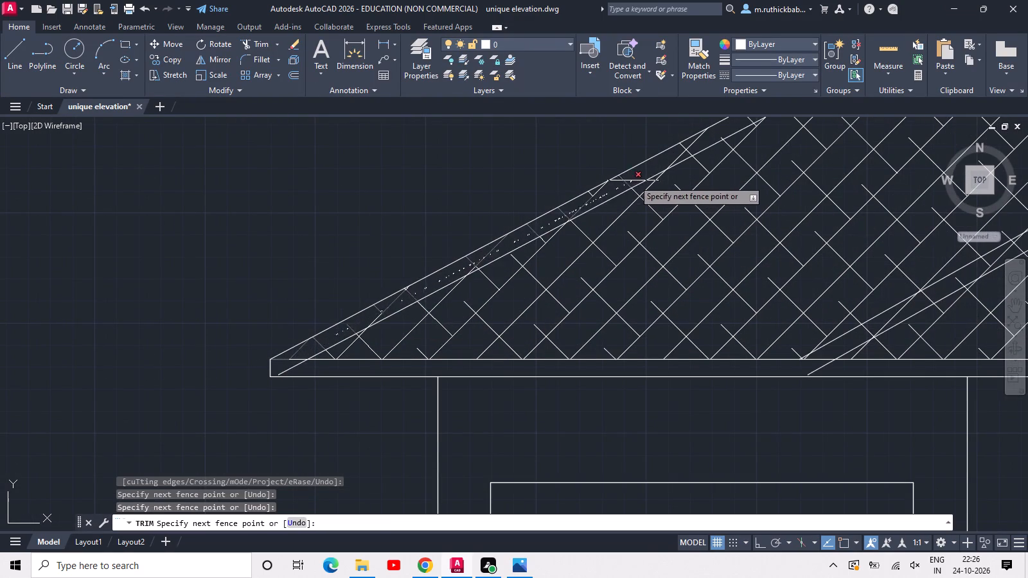
pyautogui.moveTo(636, 178); pyautogui.dragTo(197, 352, button='middle')
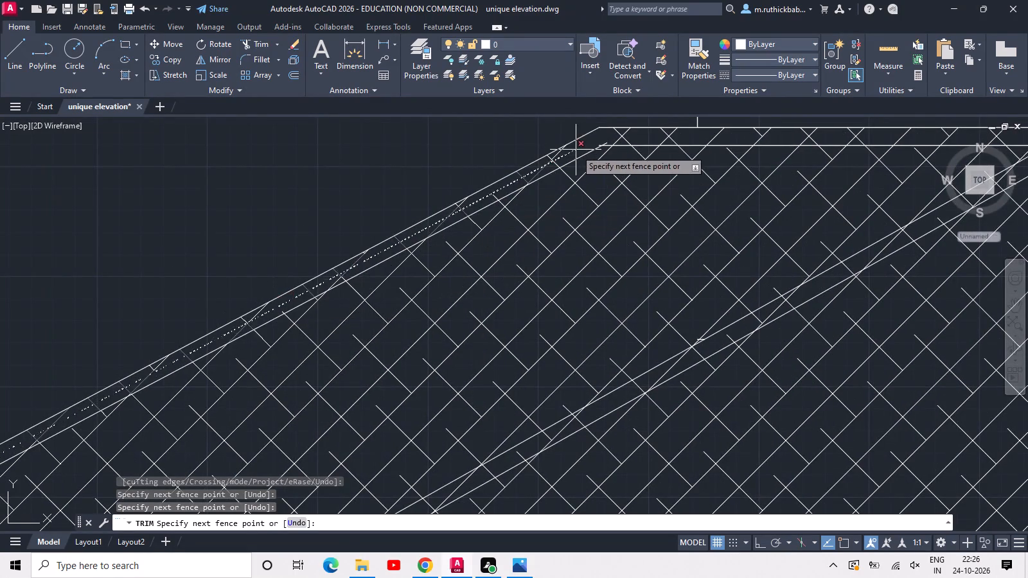
pyautogui.click(596, 138)
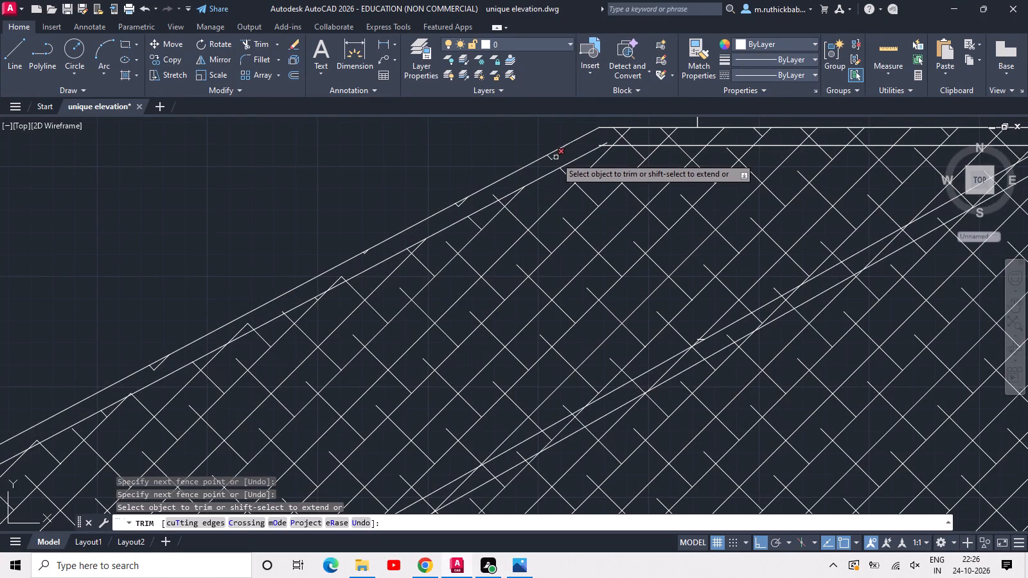
# Trim the overlapping ends of the inner offset lines where the lower left roof's outer slope meets its flat ridge.
pyautogui.scroll(2, 603, 145)
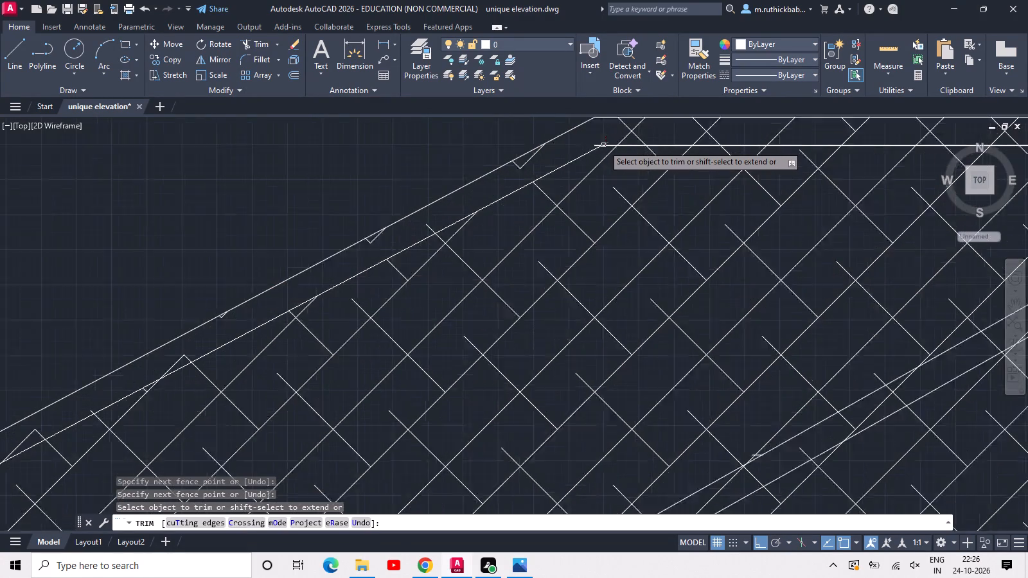
pyautogui.scroll(4, 603, 145)
pyautogui.click(605, 140)
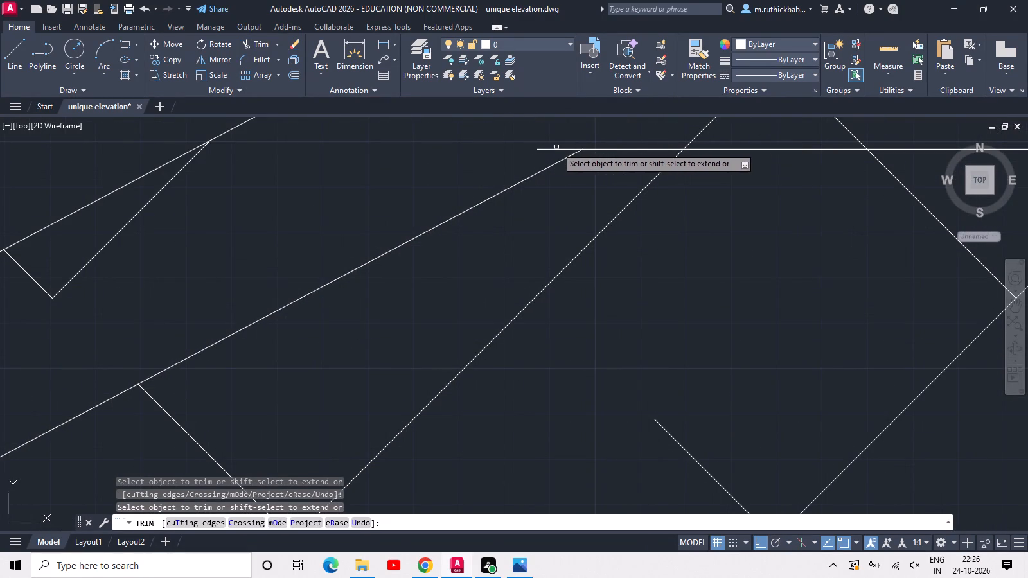
pyautogui.click(556, 147)
pyautogui.click(545, 155)
# Fence-trim the hatch lines inside the narrow edge band along the lower left roof's flat ridge.
pyautogui.scroll(-3, 545, 150)
pyautogui.moveTo(546, 146); pyautogui.dragTo(375, 289, button='middle')
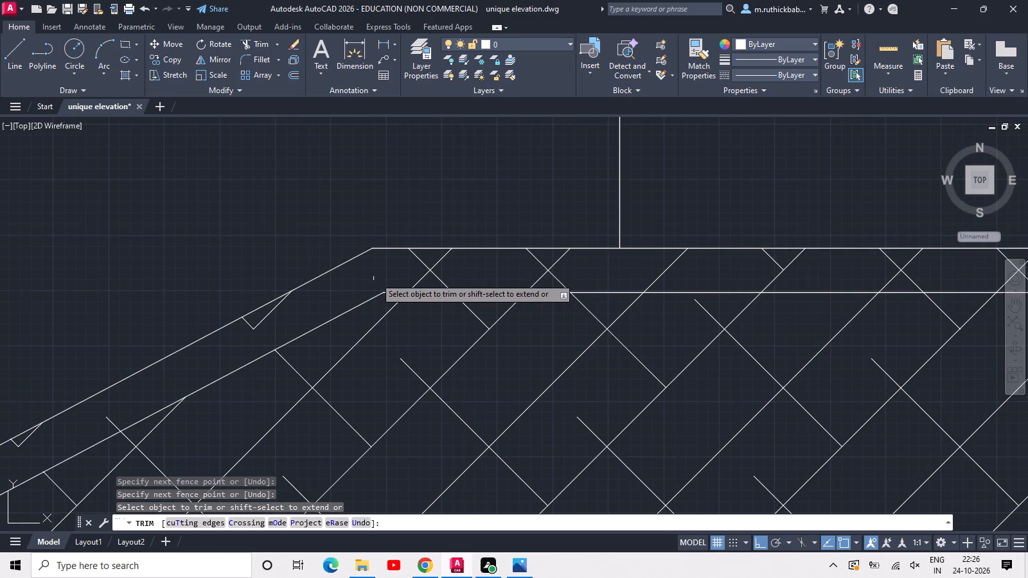
pyautogui.click(386, 268)
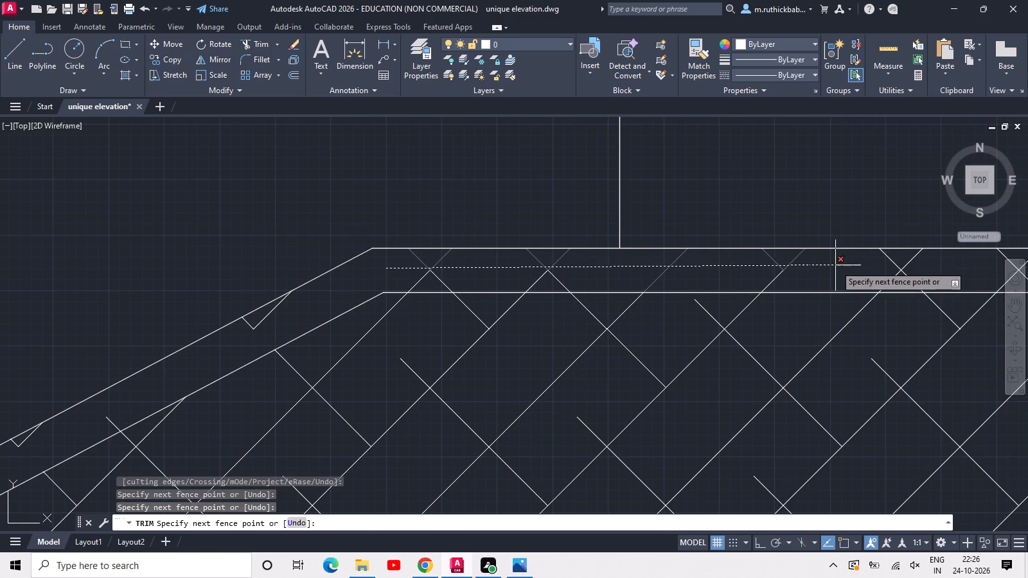
pyautogui.moveTo(849, 273); pyautogui.dragTo(417, 306, button='middle')
pyautogui.scroll(-1, 398, 306)
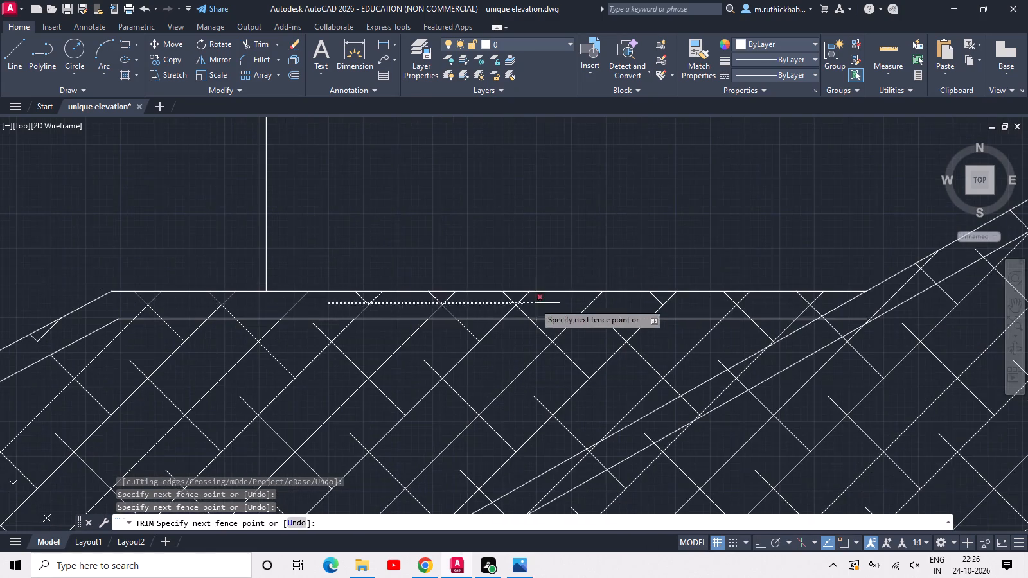
pyautogui.click(817, 304)
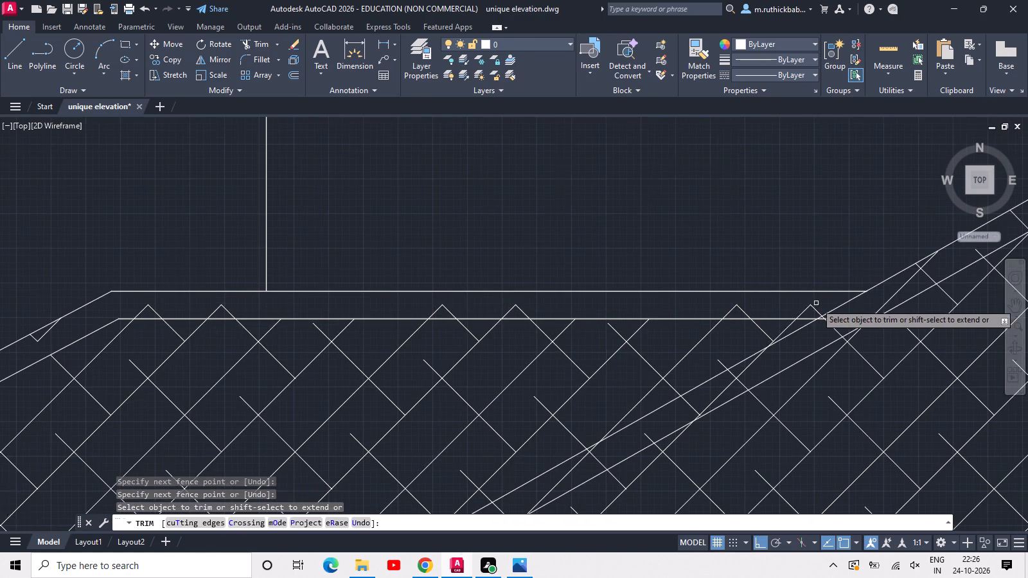
pyautogui.scroll(-1, 816, 303)
pyautogui.press('Escape')
pyautogui.scroll(-1, 740, 307)
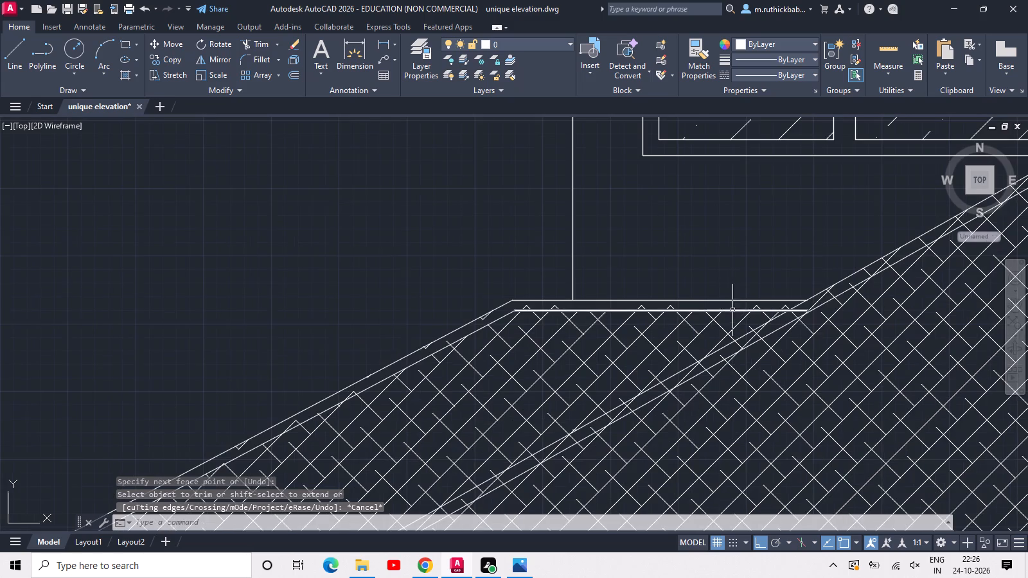
# Trim the leftover hatch tips that project into the edge band beneath the lower left roof's flat ridge.
pyautogui.scroll(-1, 730, 319)
pyautogui.middleClick(730, 319)
pyautogui.scroll(5, 739, 316)
pyautogui.press('space')
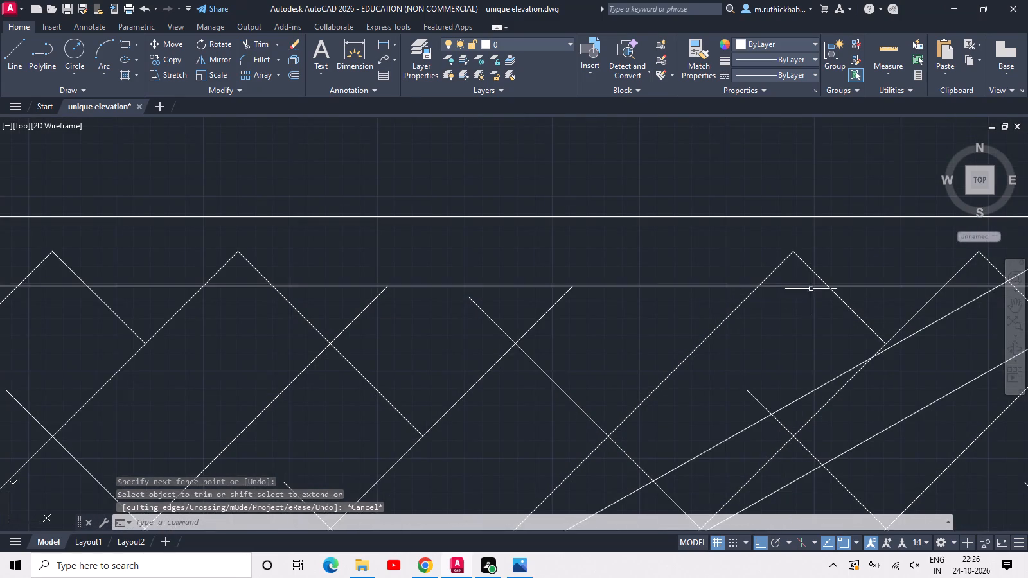
pyautogui.scroll(-2, 818, 286)
pyautogui.moveTo(775, 293); pyautogui.dragTo(679, 299, button='middle')
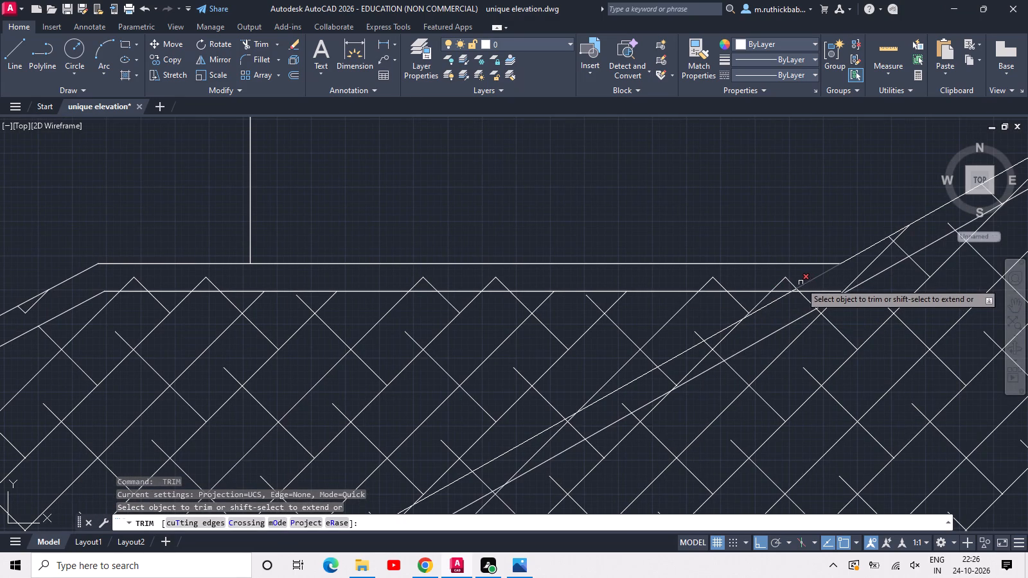
pyautogui.click(795, 281)
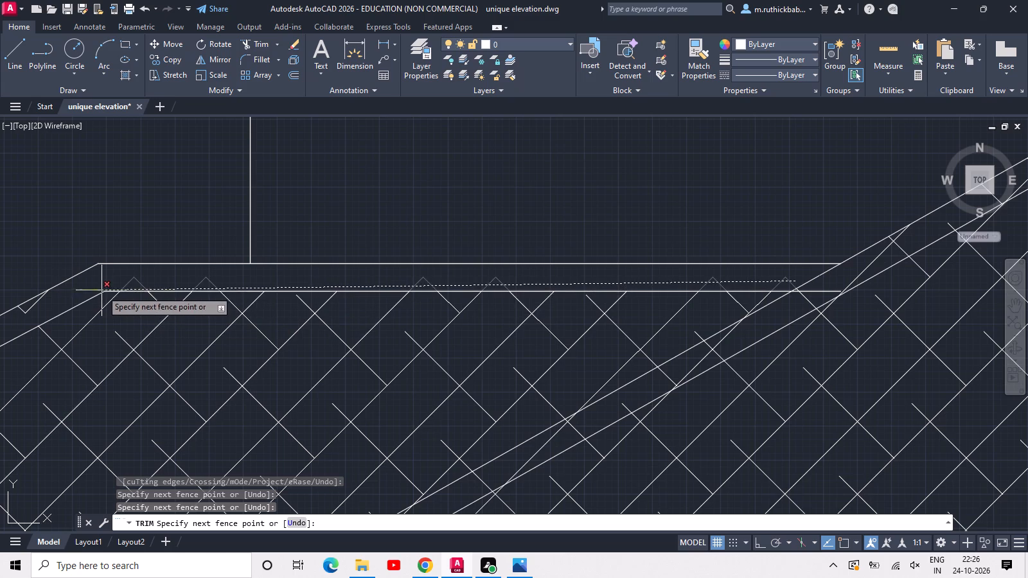
pyautogui.click(102, 286)
# Trim the overlapping inner offset lines where the taller left lean-to roof's slope meets the eave.
pyautogui.scroll(-2, 340, 281)
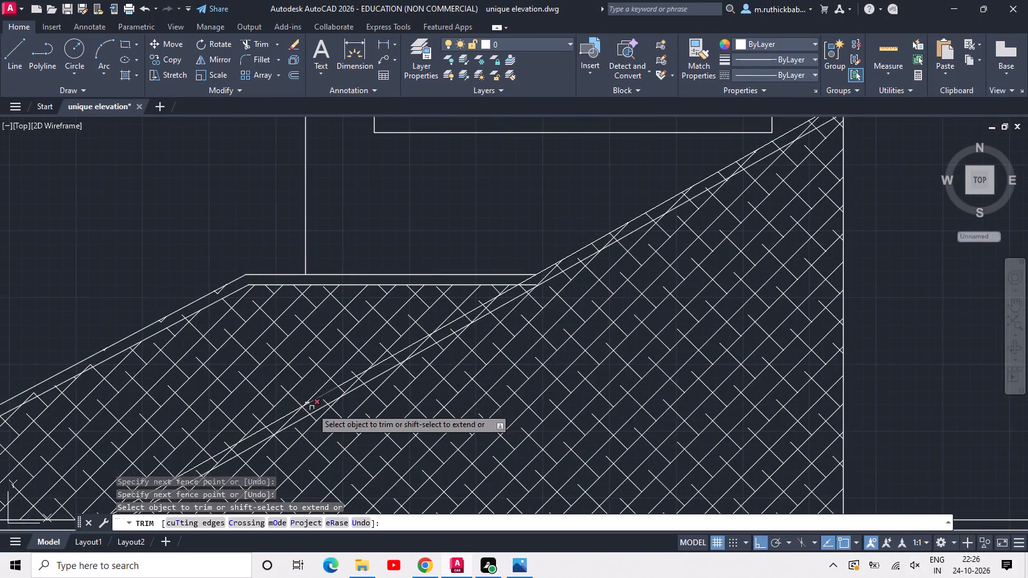
pyautogui.moveTo(311, 405); pyautogui.dragTo(540, 241, button='middle')
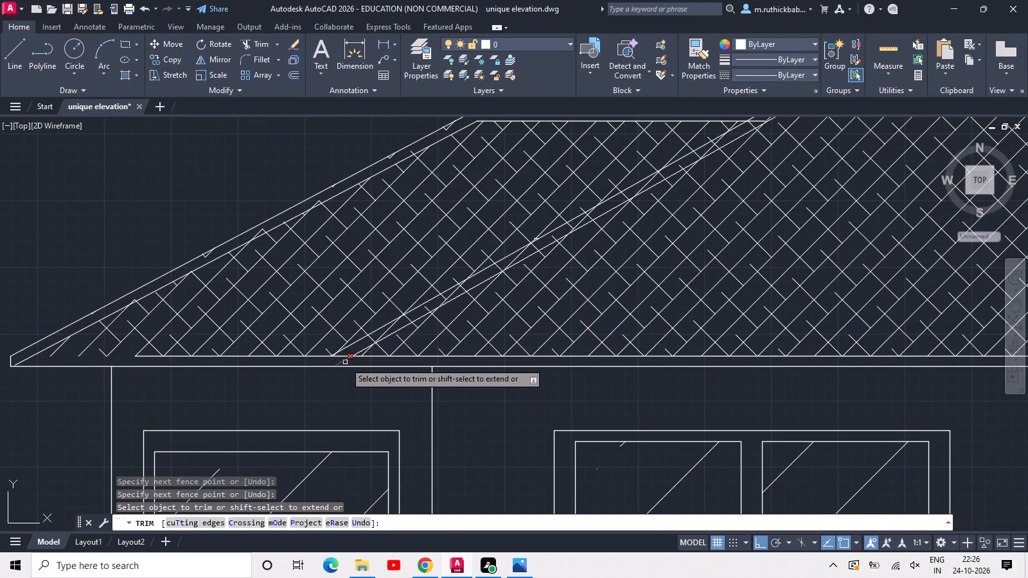
pyautogui.click(345, 362)
pyautogui.moveTo(346, 355); pyautogui.dragTo(352, 353)
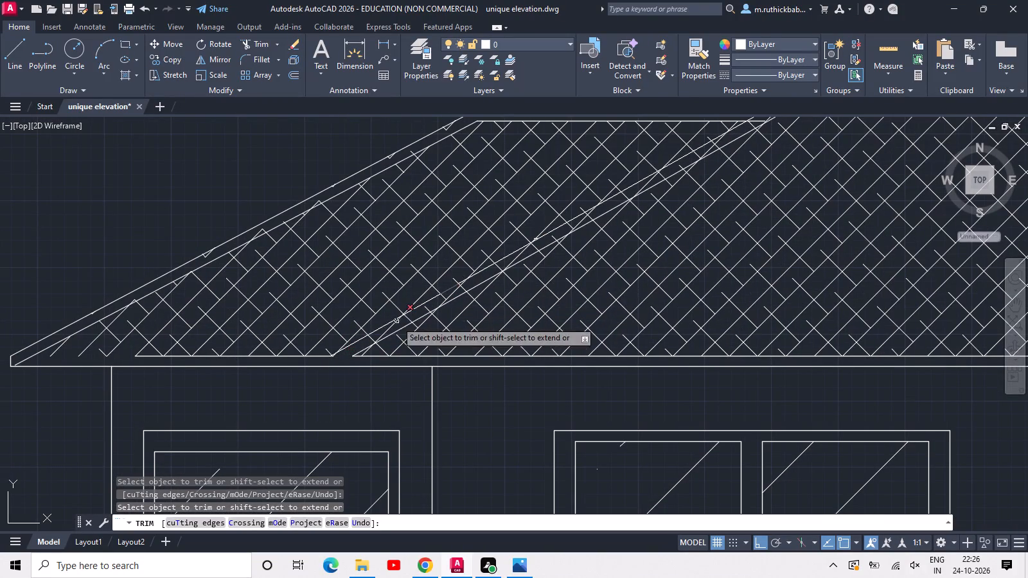
# Fence-trim the hatch lines inside the edge band along the taller left lean-to roof's slope, from eave to wall.
pyautogui.click(364, 346)
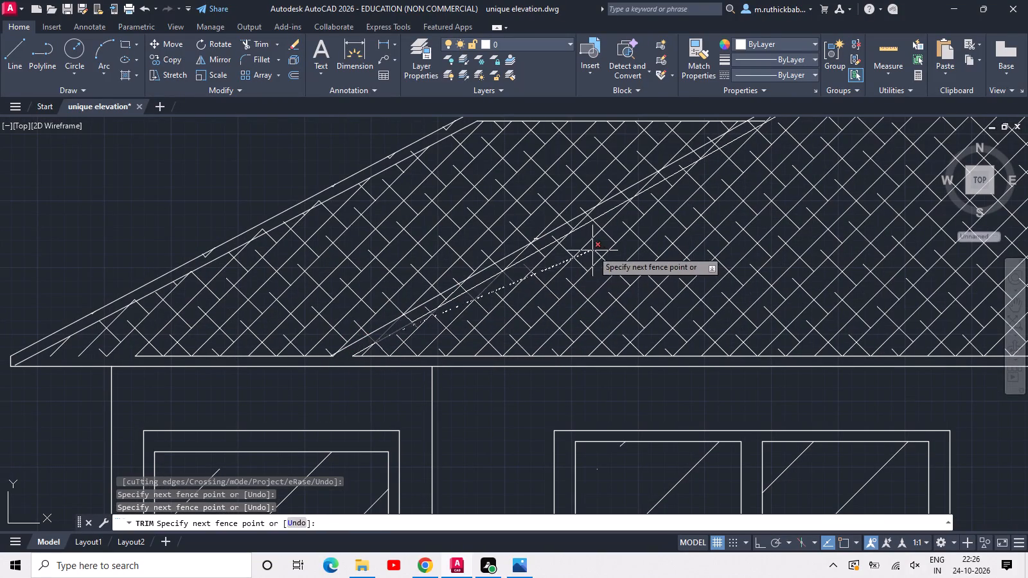
pyautogui.moveTo(602, 218); pyautogui.dragTo(264, 389, button='middle')
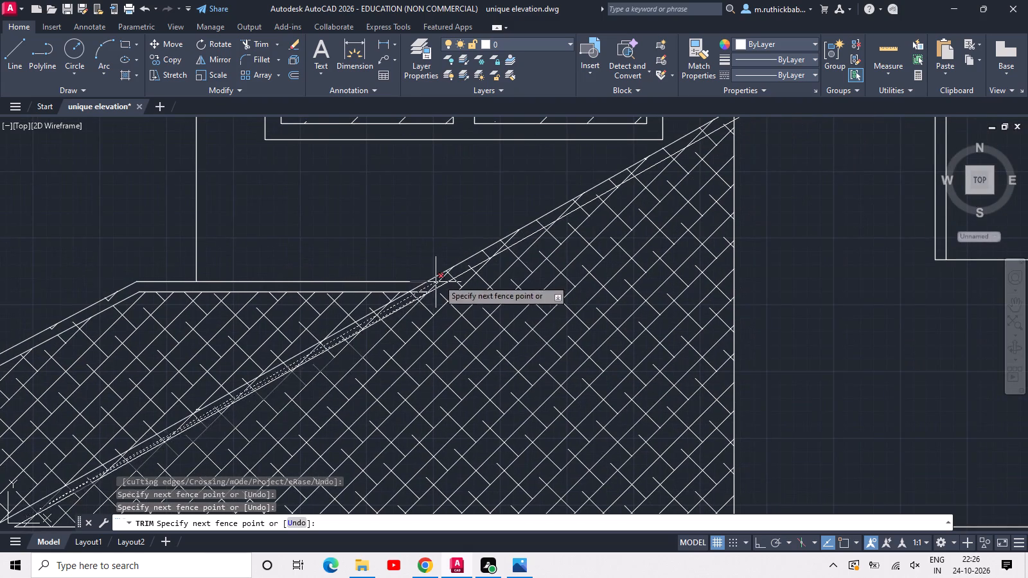
pyautogui.moveTo(661, 159); pyautogui.dragTo(542, 265, button='middle')
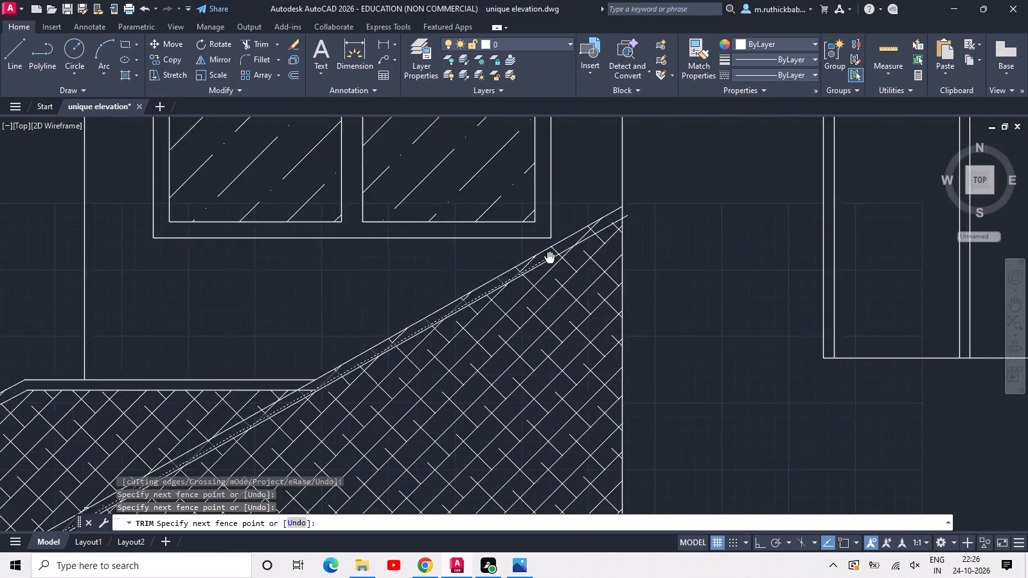
pyautogui.moveTo(542, 265); pyautogui.dragTo(503, 308, button='middle')
pyautogui.click(571, 268)
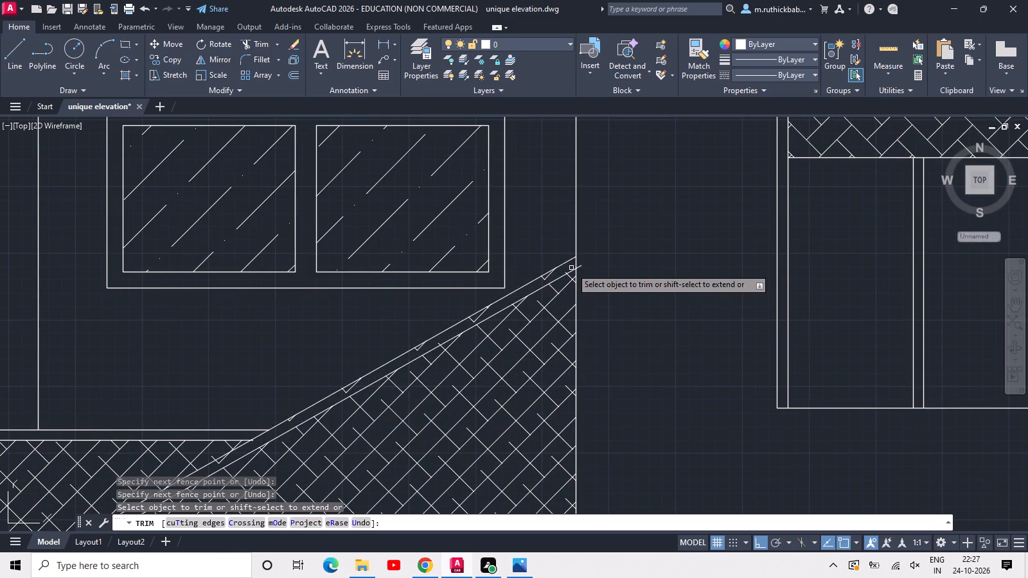
pyautogui.press('Escape')
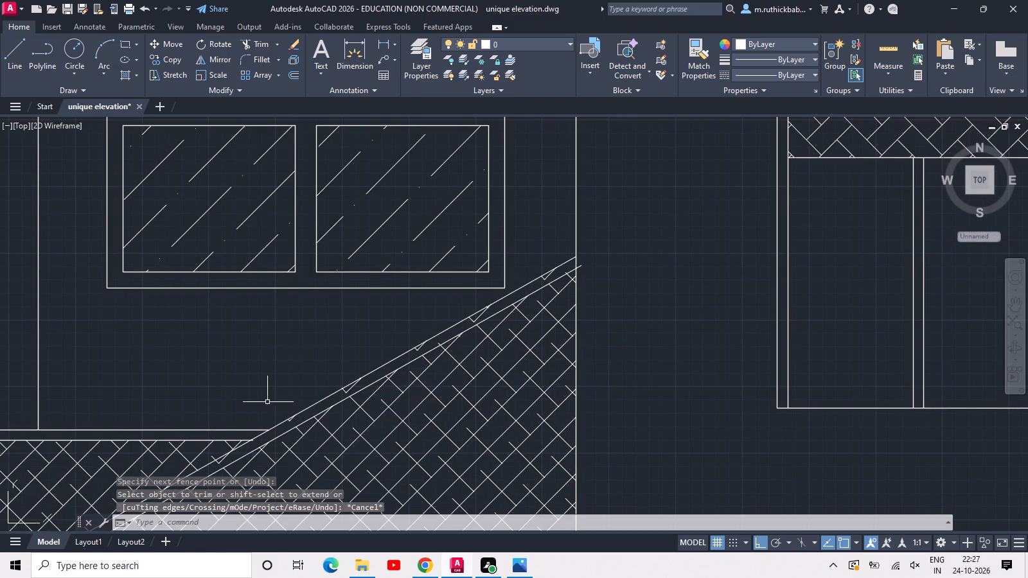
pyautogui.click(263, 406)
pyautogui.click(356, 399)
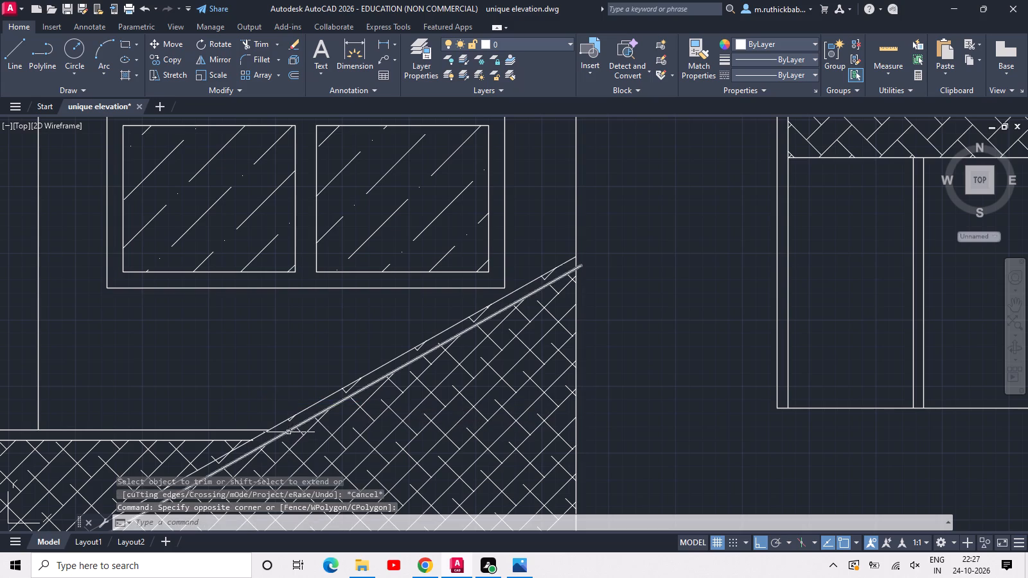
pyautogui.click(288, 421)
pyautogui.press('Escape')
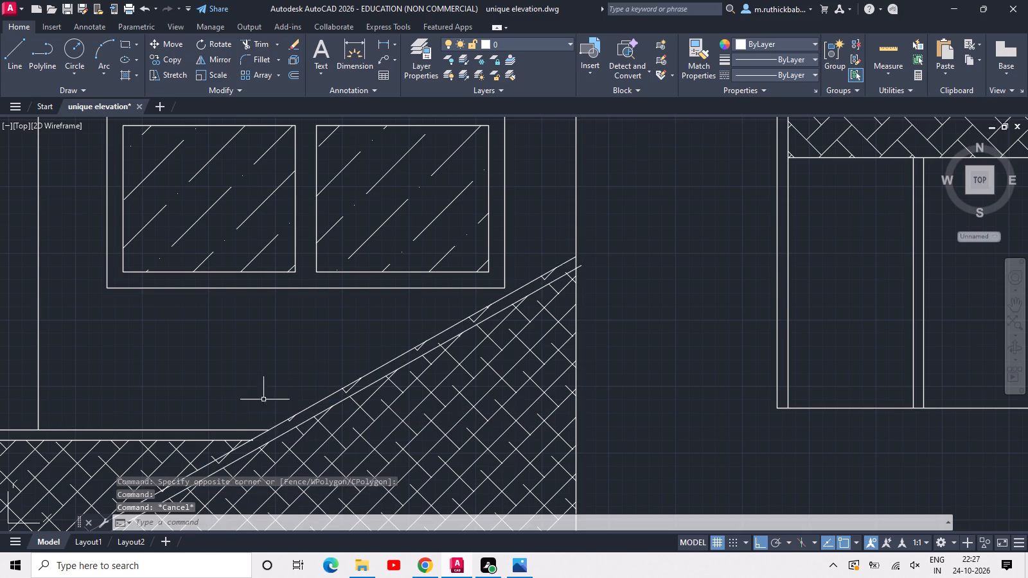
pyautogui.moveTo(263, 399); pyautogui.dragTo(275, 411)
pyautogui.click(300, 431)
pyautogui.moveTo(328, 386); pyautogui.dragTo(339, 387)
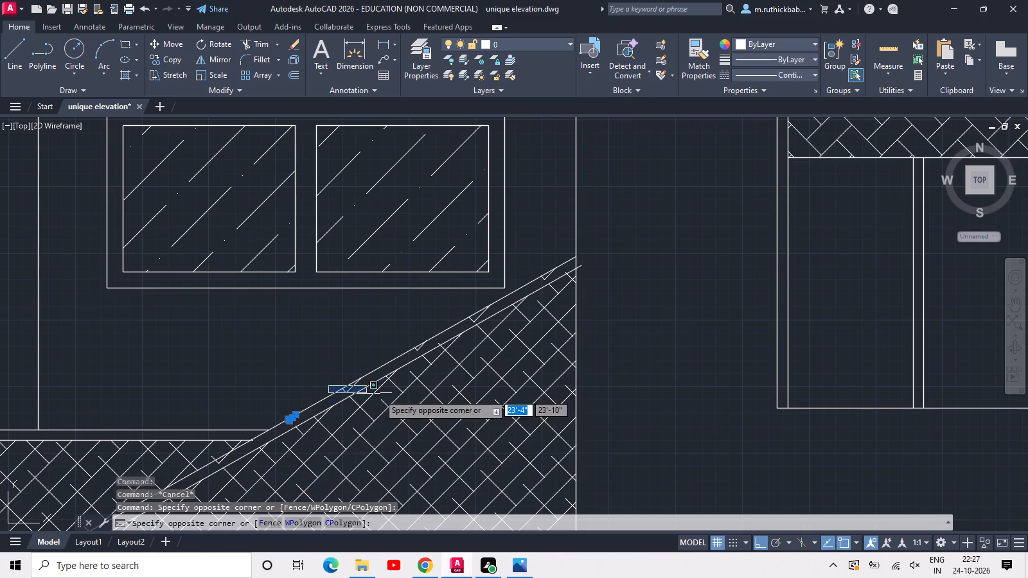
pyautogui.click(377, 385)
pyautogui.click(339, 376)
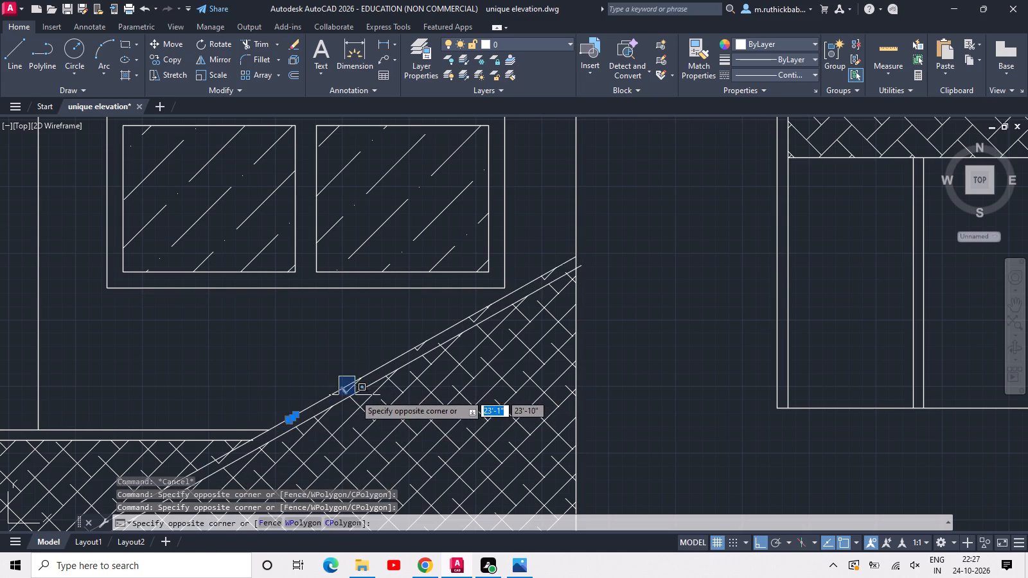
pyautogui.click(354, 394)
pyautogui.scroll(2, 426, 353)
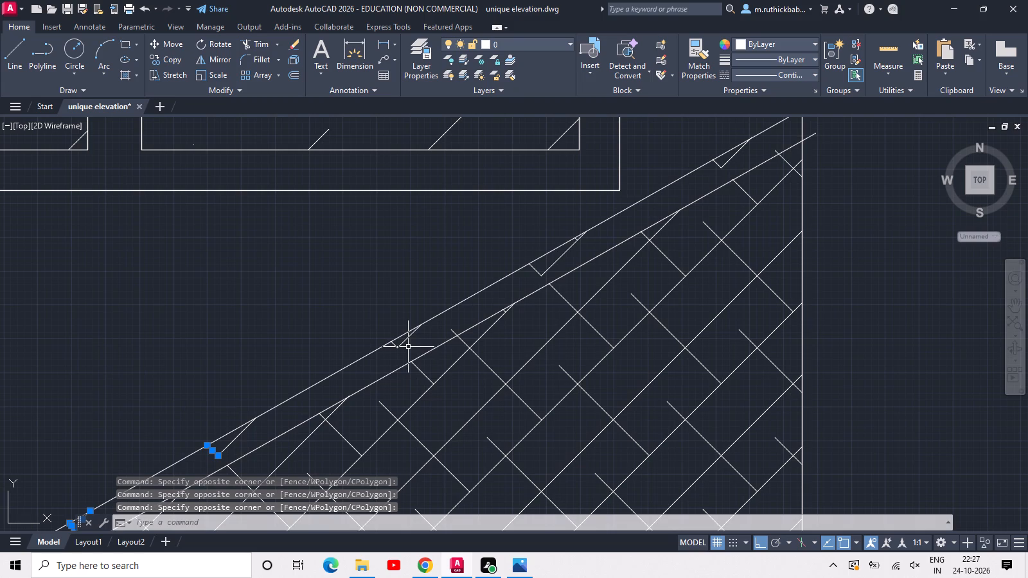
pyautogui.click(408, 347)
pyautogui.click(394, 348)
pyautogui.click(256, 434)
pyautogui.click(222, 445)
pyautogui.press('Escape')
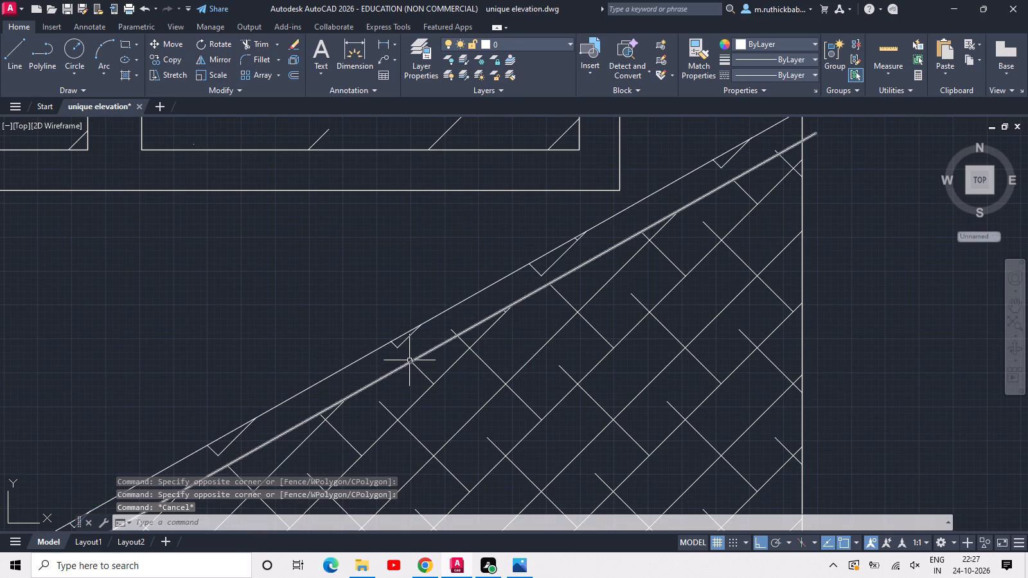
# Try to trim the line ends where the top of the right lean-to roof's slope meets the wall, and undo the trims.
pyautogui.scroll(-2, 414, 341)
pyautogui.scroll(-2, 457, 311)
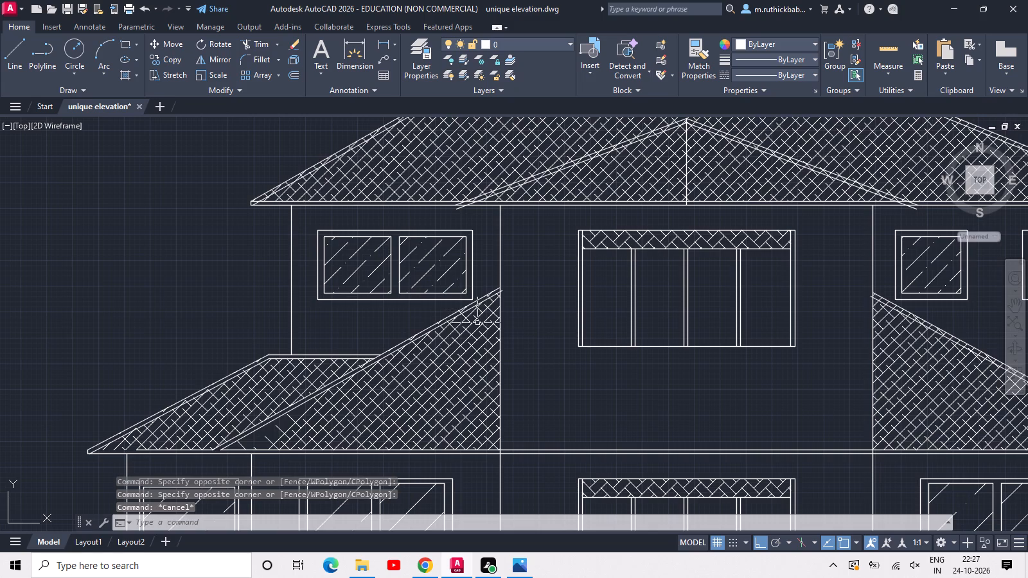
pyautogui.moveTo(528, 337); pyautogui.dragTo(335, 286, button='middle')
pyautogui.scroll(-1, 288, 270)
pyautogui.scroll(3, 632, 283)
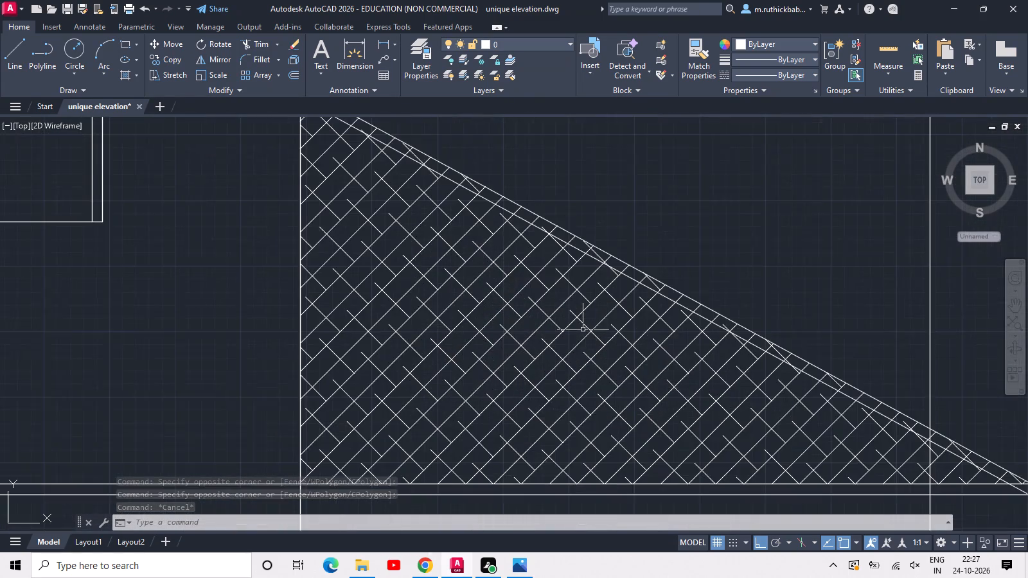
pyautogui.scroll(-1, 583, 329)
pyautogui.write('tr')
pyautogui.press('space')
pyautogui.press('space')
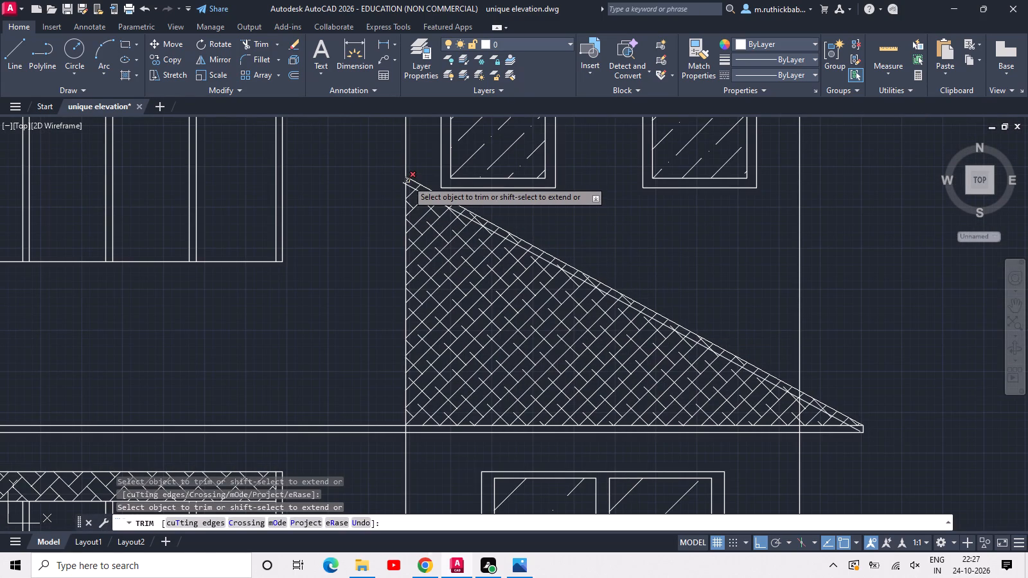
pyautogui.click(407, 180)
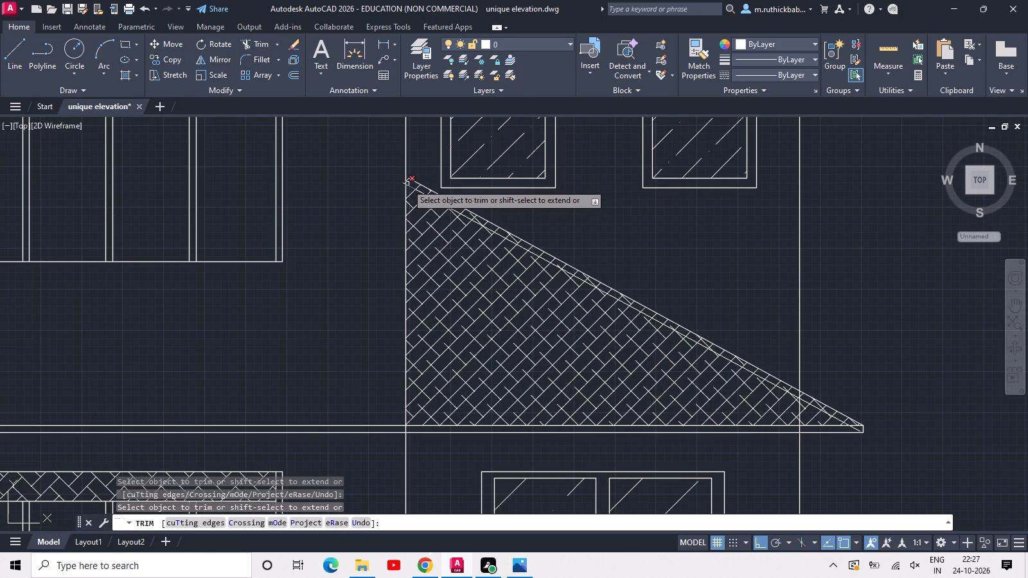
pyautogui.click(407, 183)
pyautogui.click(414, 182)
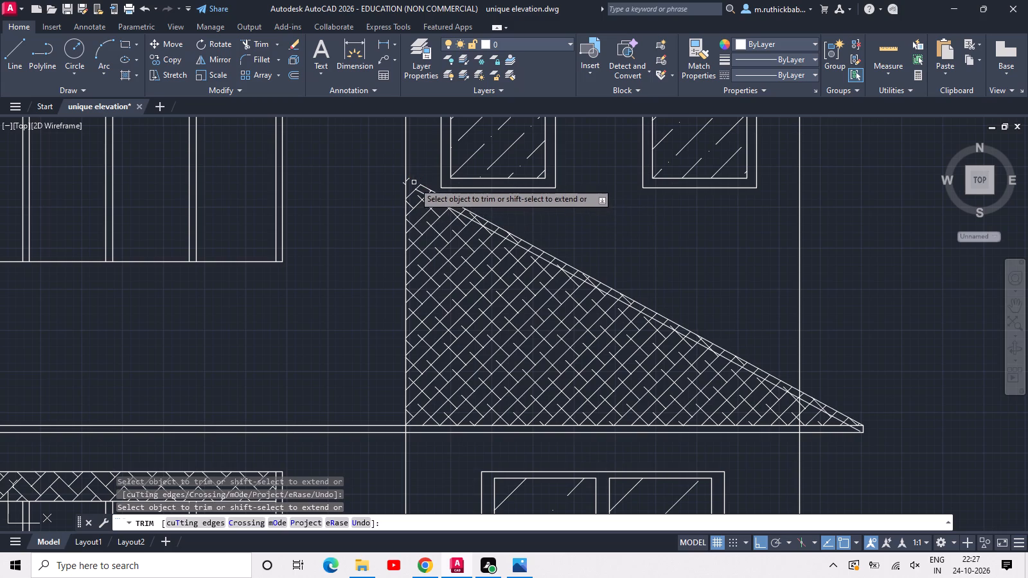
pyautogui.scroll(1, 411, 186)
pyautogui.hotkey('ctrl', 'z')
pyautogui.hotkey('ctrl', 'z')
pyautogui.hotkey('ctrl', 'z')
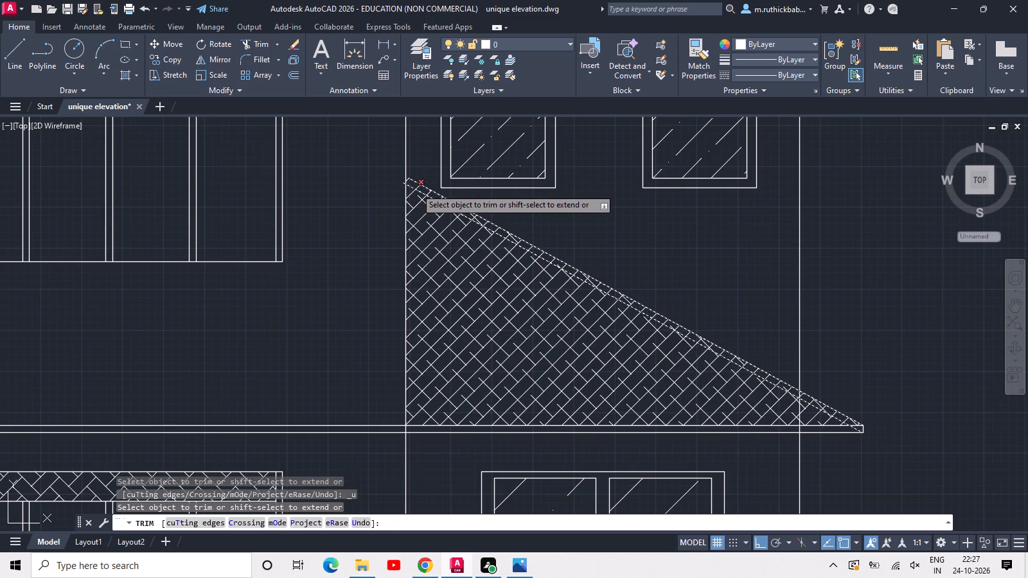
# Fence-trim the lines crossing the edge band along the right lean-to roof's slope, from the wall down to the eave.
pyautogui.scroll(4, 416, 188)
pyautogui.scroll(1, 342, 153)
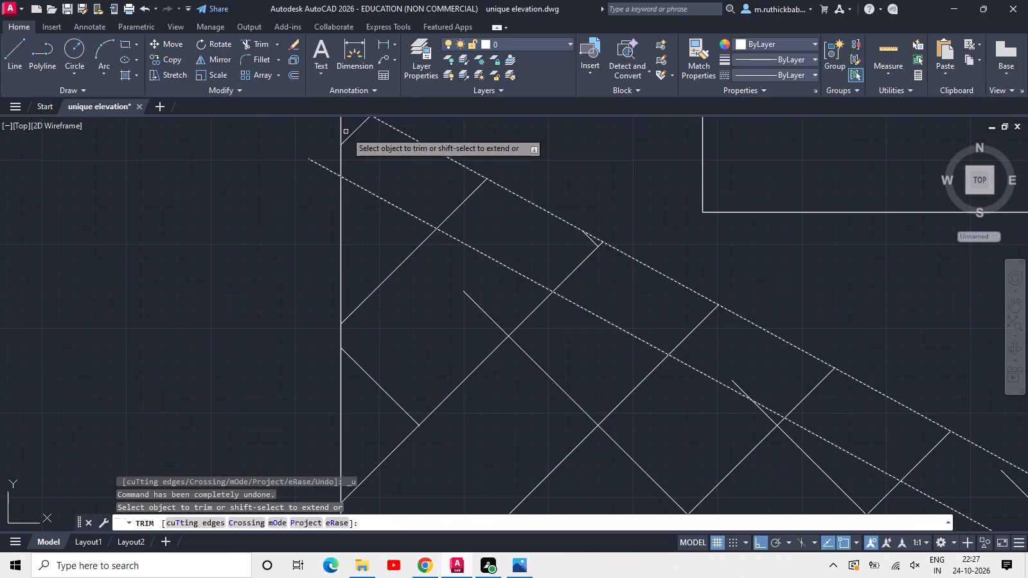
pyautogui.click(346, 129)
pyautogui.scroll(-3, 779, 337)
pyautogui.moveTo(797, 356); pyautogui.dragTo(797, 356, button='middle')
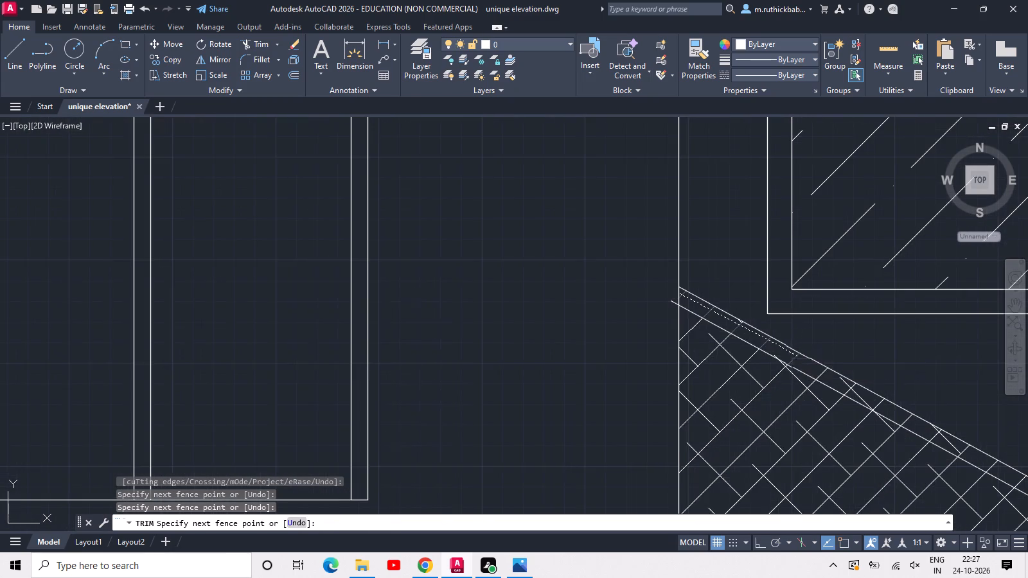
pyautogui.moveTo(797, 356); pyautogui.dragTo(0, 71, button='middle')
pyautogui.moveTo(573, 369); pyautogui.dragTo(255, 125, button='middle')
pyautogui.scroll(-1, 296, 136)
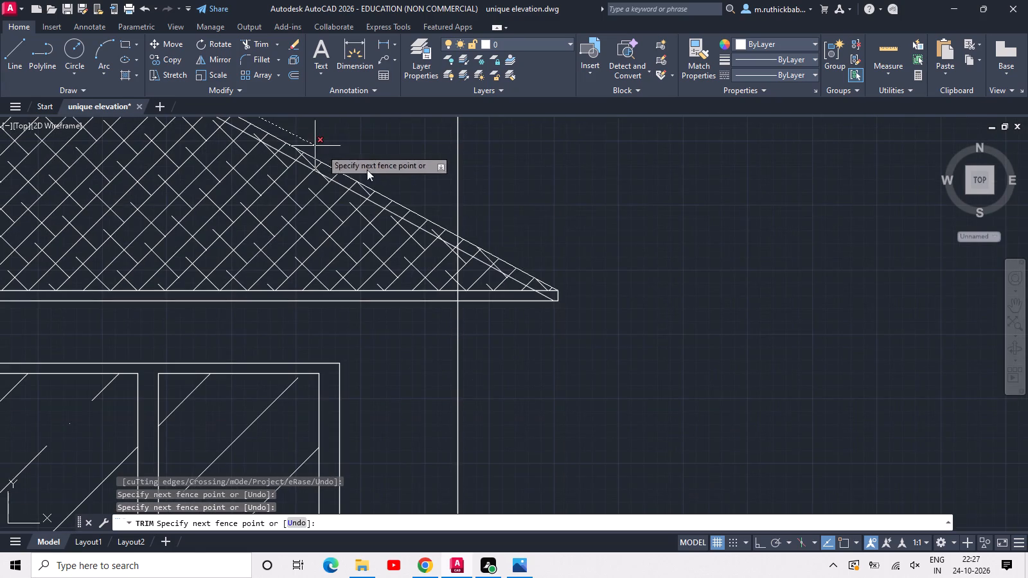
pyautogui.scroll(3, 536, 286)
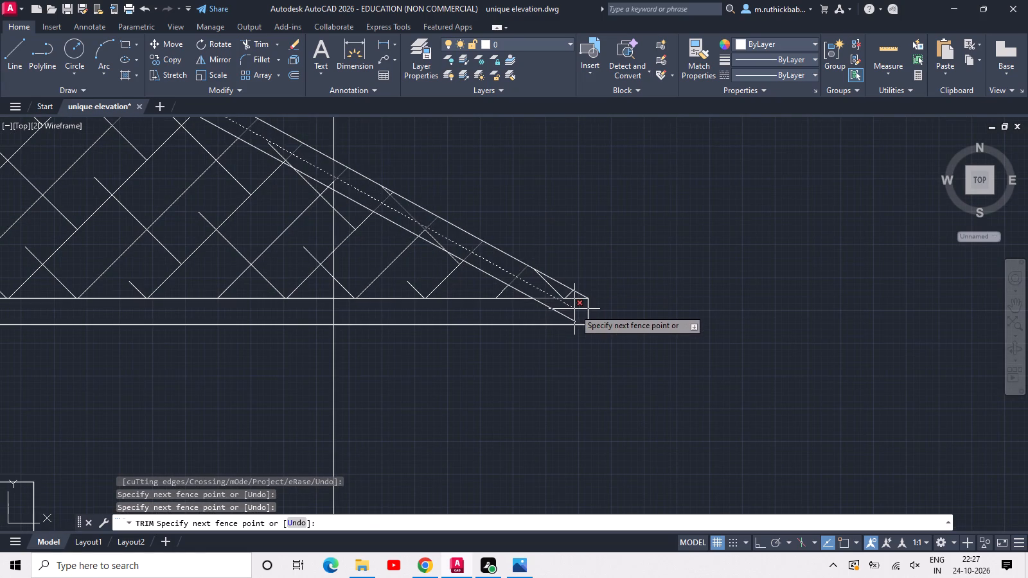
pyautogui.click(574, 309)
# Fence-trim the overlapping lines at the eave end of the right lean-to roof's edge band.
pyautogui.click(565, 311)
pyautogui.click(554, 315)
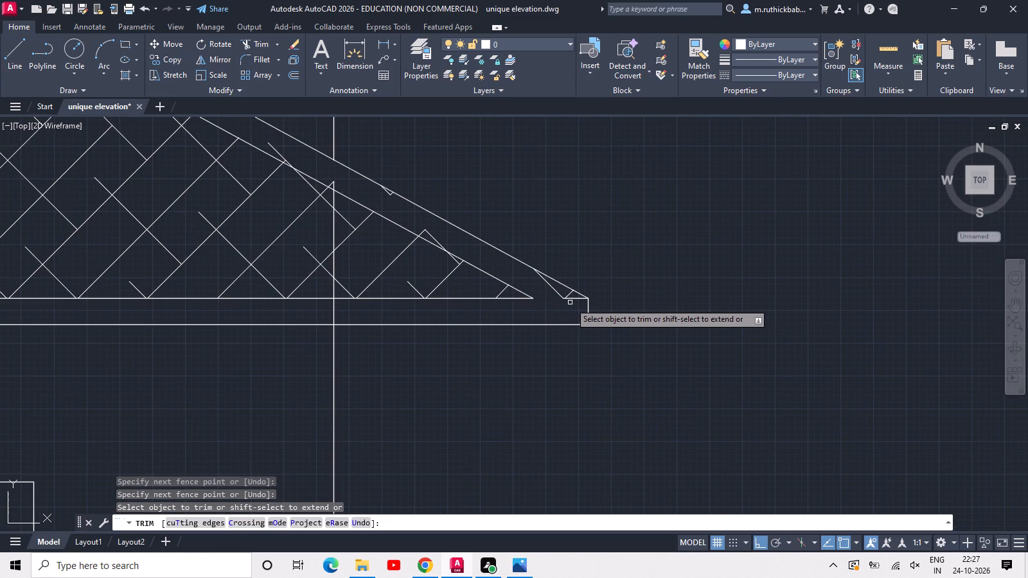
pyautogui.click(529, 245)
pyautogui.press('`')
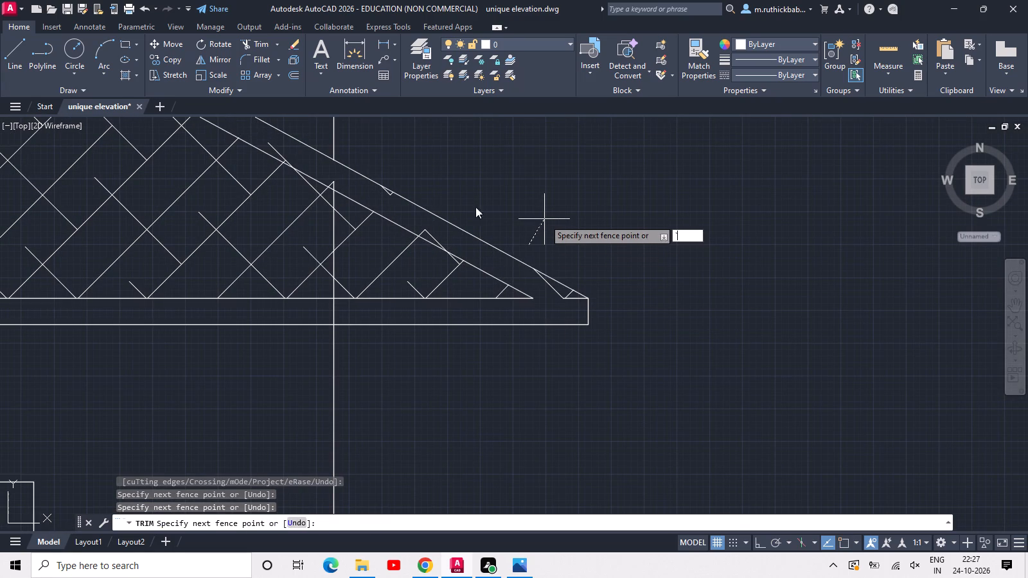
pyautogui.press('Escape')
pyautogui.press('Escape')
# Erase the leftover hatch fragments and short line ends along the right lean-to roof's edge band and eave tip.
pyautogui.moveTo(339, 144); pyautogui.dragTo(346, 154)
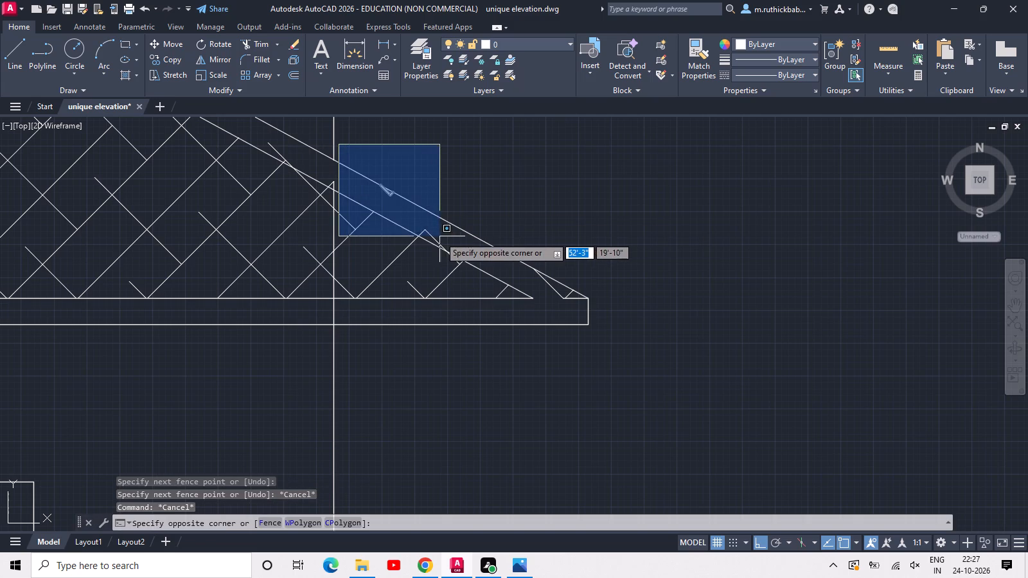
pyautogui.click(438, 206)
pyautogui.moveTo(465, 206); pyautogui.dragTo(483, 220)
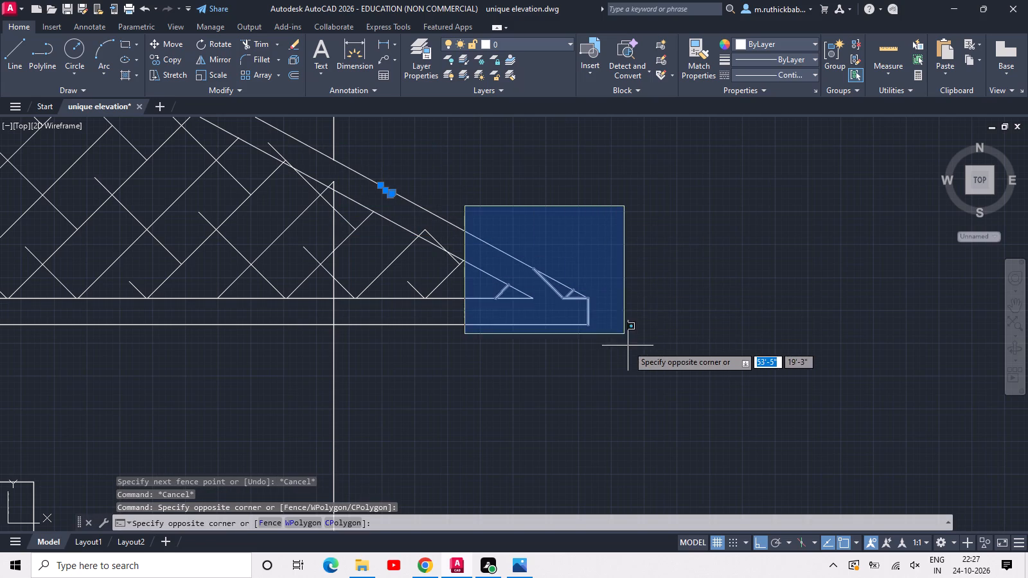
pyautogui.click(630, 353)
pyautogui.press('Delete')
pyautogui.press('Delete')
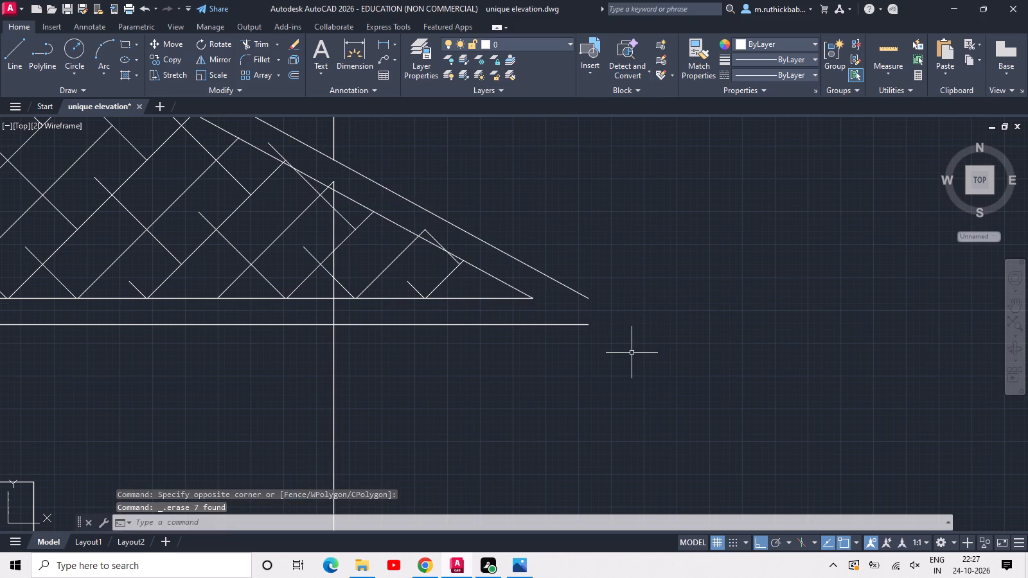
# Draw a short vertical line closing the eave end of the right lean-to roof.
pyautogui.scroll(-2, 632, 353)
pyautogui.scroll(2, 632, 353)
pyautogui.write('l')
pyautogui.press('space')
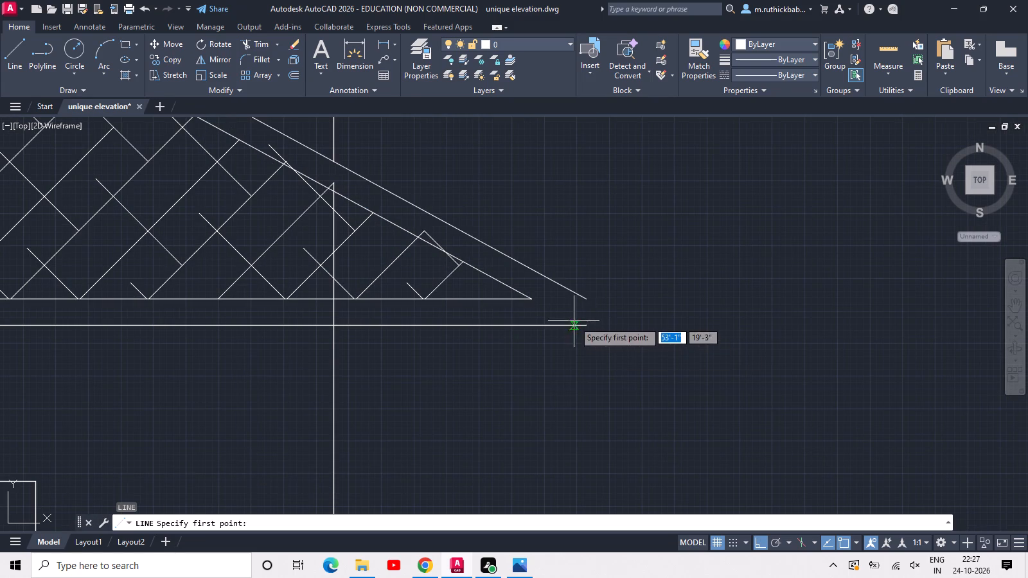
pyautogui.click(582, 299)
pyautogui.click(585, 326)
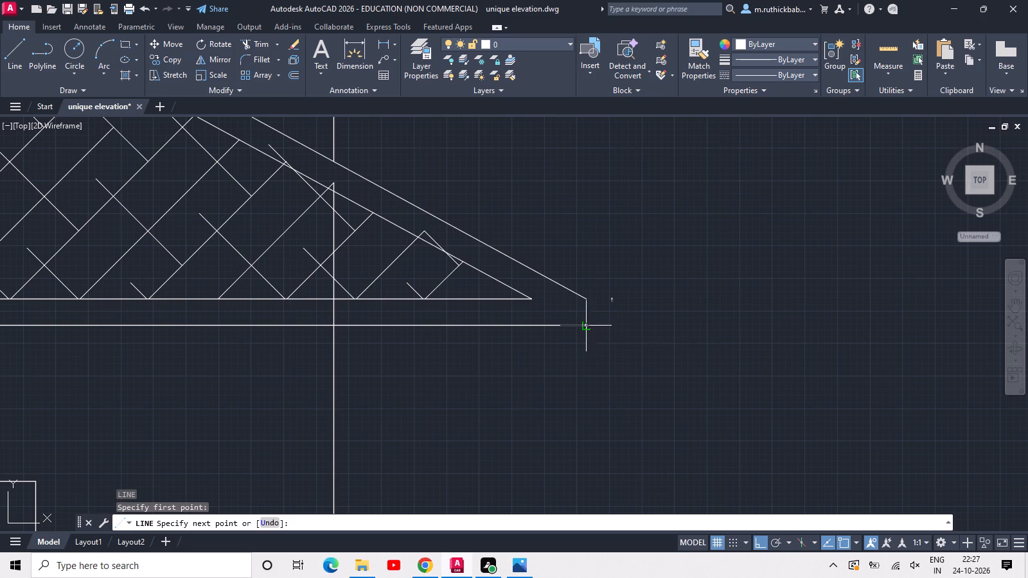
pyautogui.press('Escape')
# Undo the recent roof hatching, edge-band offsets and trims, back to the plain single-line roof outlines.
pyautogui.scroll(-6, 584, 325)
pyautogui.moveTo(522, 324); pyautogui.dragTo(535, 331, button='middle')
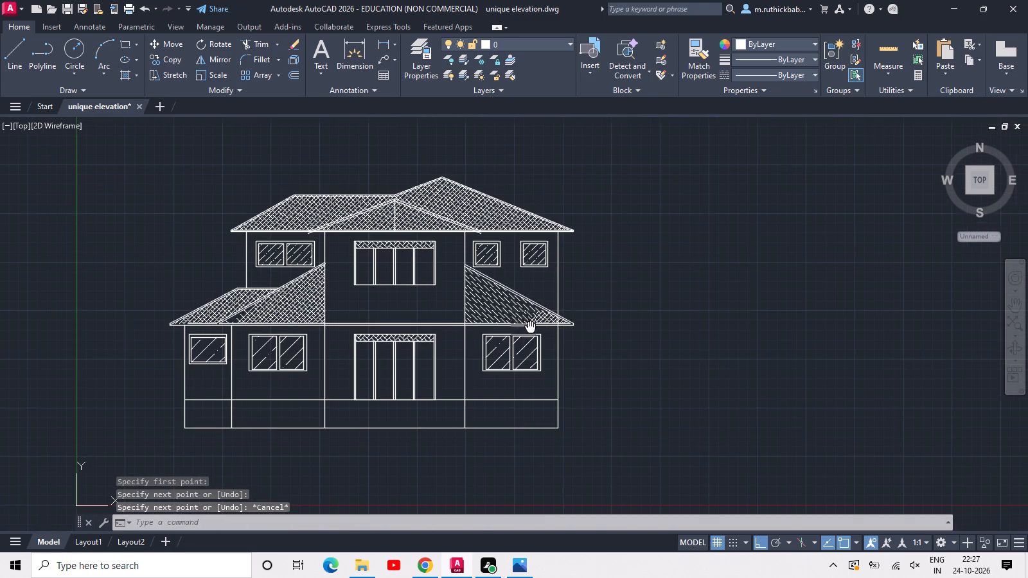
pyautogui.moveTo(535, 331); pyautogui.dragTo(540, 334, button='middle')
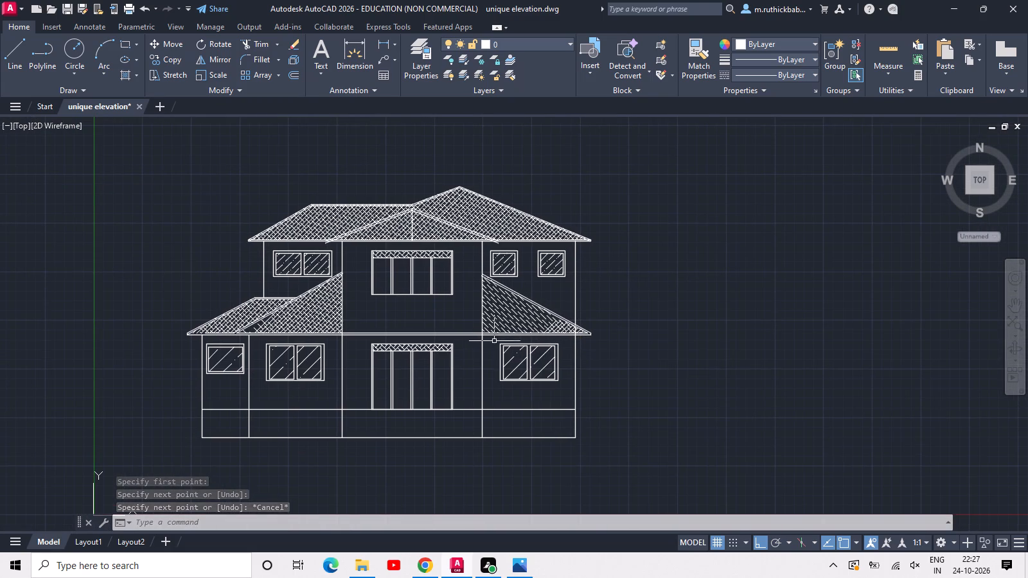
pyautogui.hotkey('ctrl', 'z')
pyautogui.hotkey('ctrl', 'z')
pyautogui.hotkey('ctrl', 'z')
pyautogui.hotkey('ctrl', 'z')
pyautogui.hotkey('ctrl', 'z')
pyautogui.hotkey('ctrl', 'z')
pyautogui.hotkey('ctrl', 'z')
pyautogui.hotkey('ctrl', 'z')
pyautogui.hotkey('ctrl', 'z')
pyautogui.hotkey('ctrl', 'z')
pyautogui.hotkey('ctrl', 'z')
pyautogui.hotkey('ctrl', 'z')
pyautogui.hotkey('ctrl', 'z')
pyautogui.hotkey('ctrl', 'z')
pyautogui.hotkey('ctrl', 'z')
pyautogui.hotkey('ctrl', 'z')
pyautogui.hotkey('ctrl', 'z')
pyautogui.hotkey('ctrl', 'z')
pyautogui.hotkey('ctrl', 'z')
pyautogui.hotkey('ctrl', 'z')
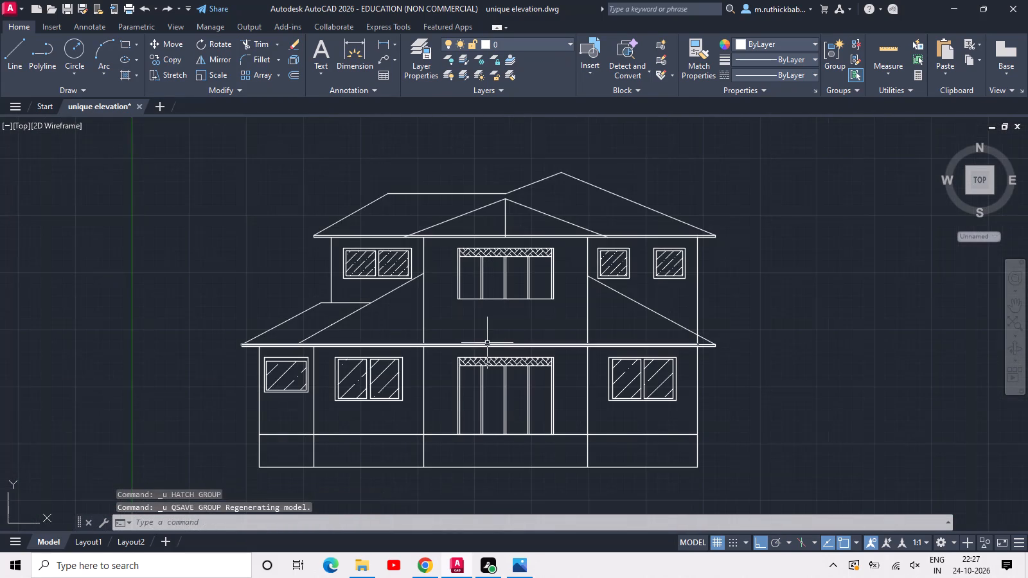
# Join the sloped line and the horizontal top line of the lower left lean-to roof.
pyautogui.scroll(3, 390, 328)
pyautogui.moveTo(315, 310); pyautogui.dragTo(632, 349, button='middle')
pyautogui.moveTo(478, 294); pyautogui.dragTo(468, 292)
pyautogui.click(395, 250)
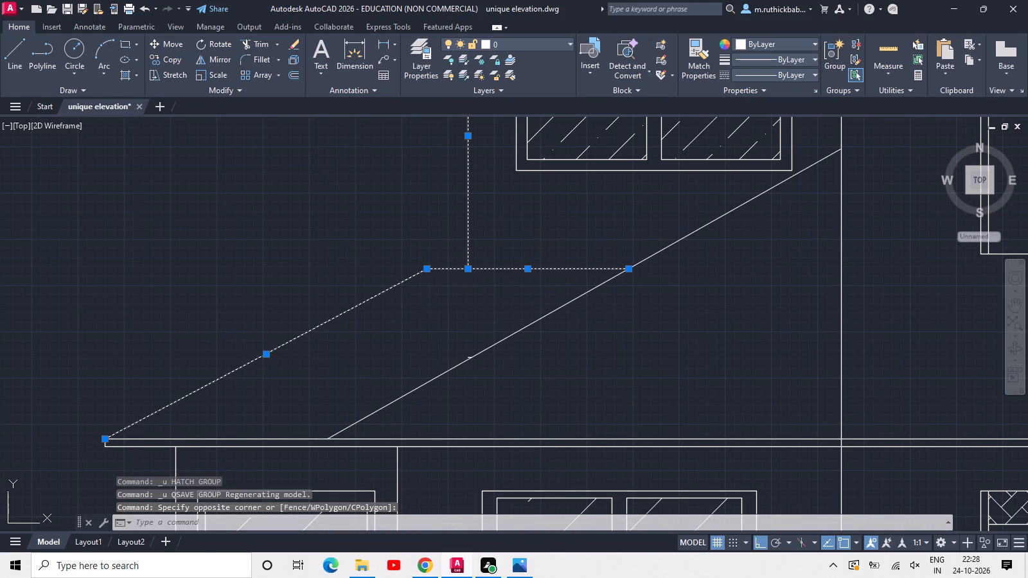
pyautogui.press('Escape')
pyautogui.click(443, 293)
pyautogui.click(405, 256)
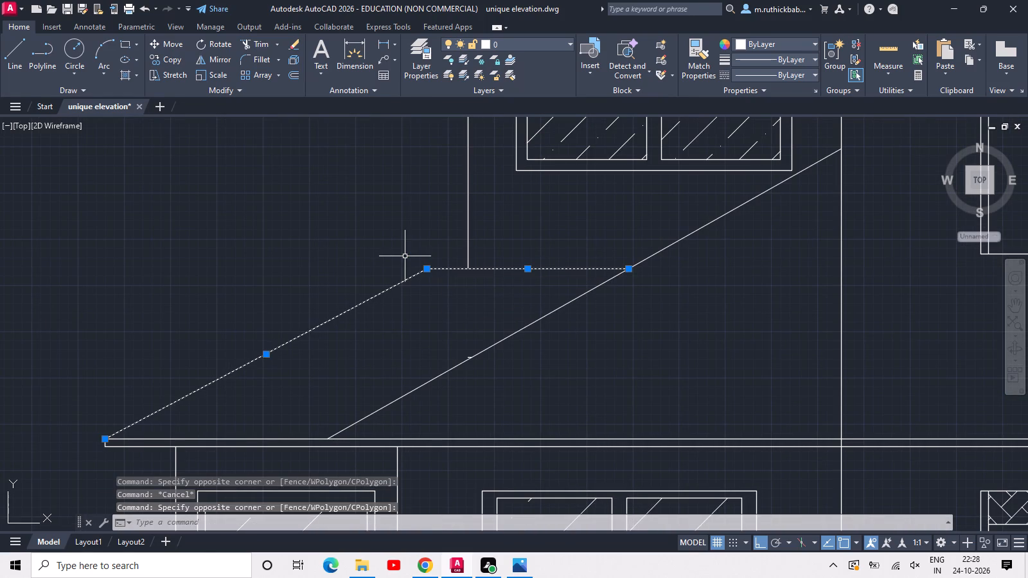
pyautogui.write('j')
pyautogui.press('space')
# Offset the lower left lean-to outline and the taller left and right lean-to slopes inward by 2.
pyautogui.write('off')
pyautogui.press('space')
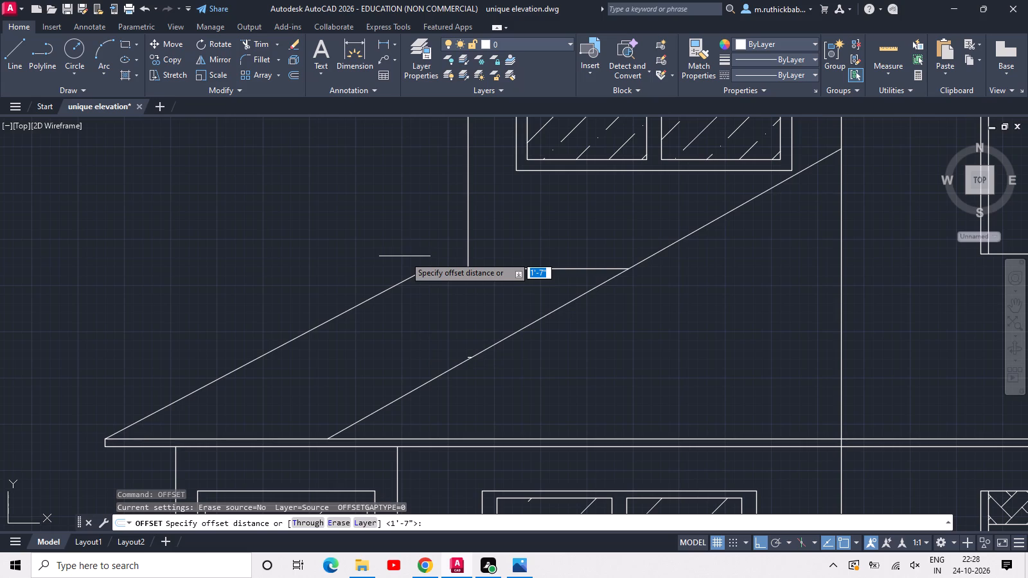
pyautogui.write('2')
pyautogui.press('space')
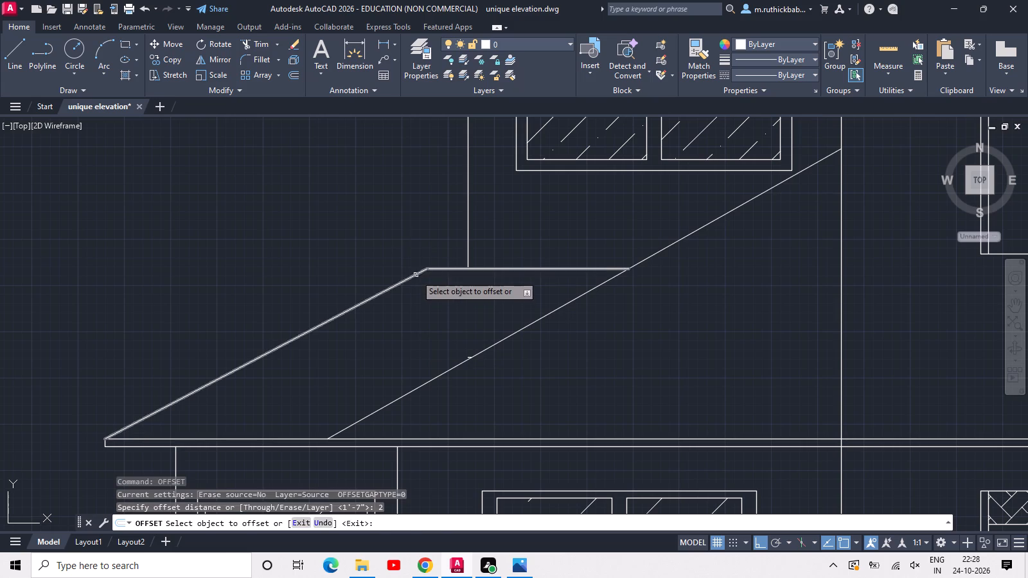
pyautogui.click(416, 275)
pyautogui.click(426, 288)
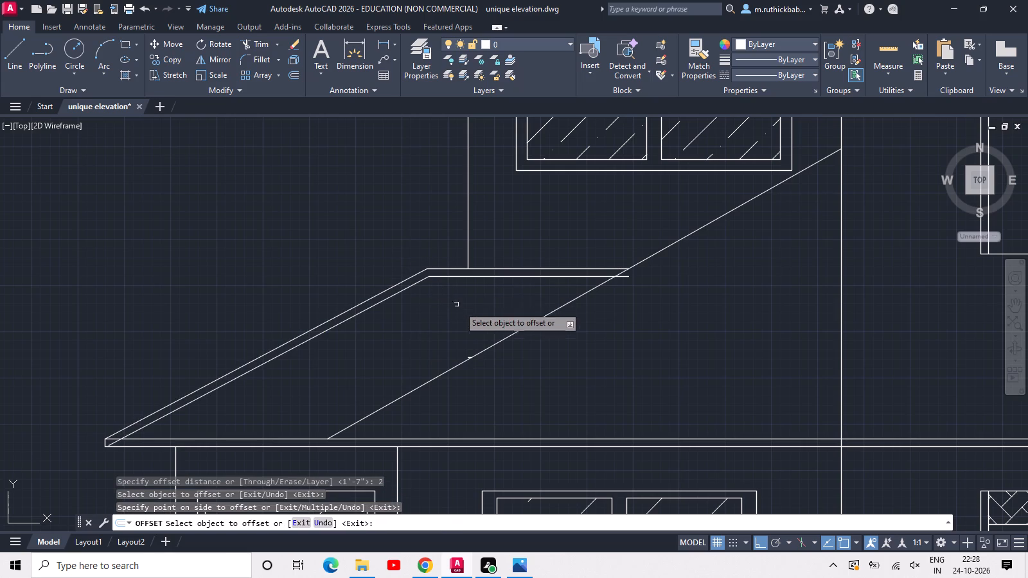
pyautogui.click(510, 335)
pyautogui.click(523, 338)
pyautogui.moveTo(637, 340); pyautogui.dragTo(221, 384, button='middle')
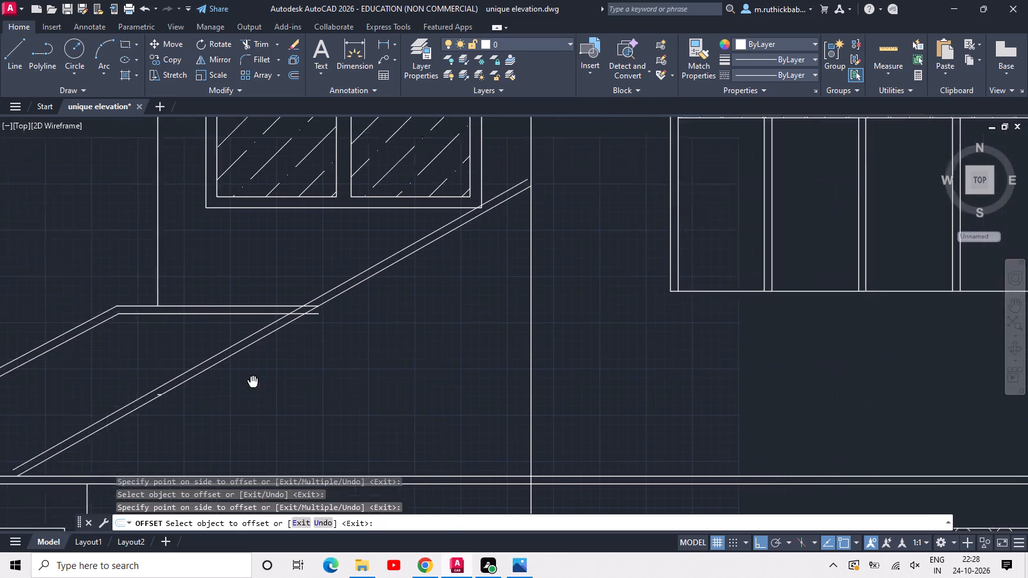
pyautogui.moveTo(221, 384); pyautogui.dragTo(0, 428, button='middle')
pyautogui.scroll(-2, 340, 391)
pyautogui.click(678, 375)
pyautogui.click(662, 391)
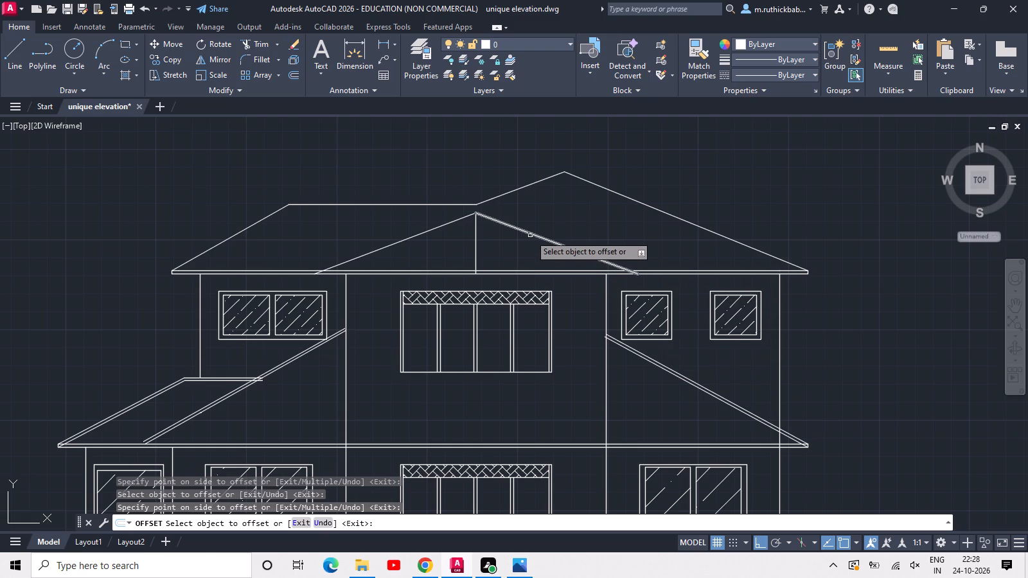
pyautogui.press('Escape')
# Erase the vertical centre line inside the upper middle gable.
pyautogui.moveTo(494, 243); pyautogui.dragTo(475, 245)
pyautogui.click(461, 251)
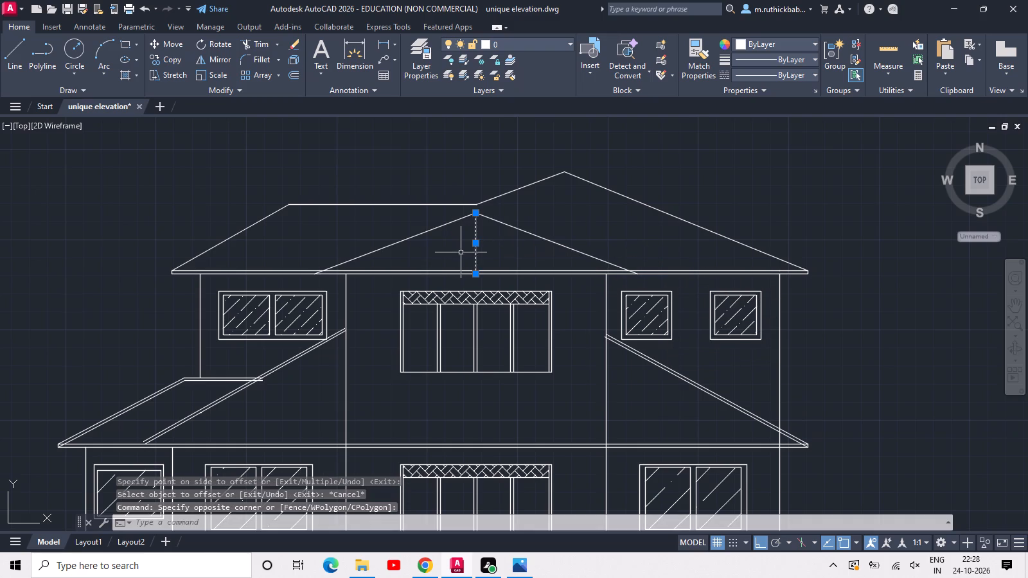
pyautogui.press('Delete')
# Join the outline lines of the upper main roof and of the middle gable.
pyautogui.click(474, 242)
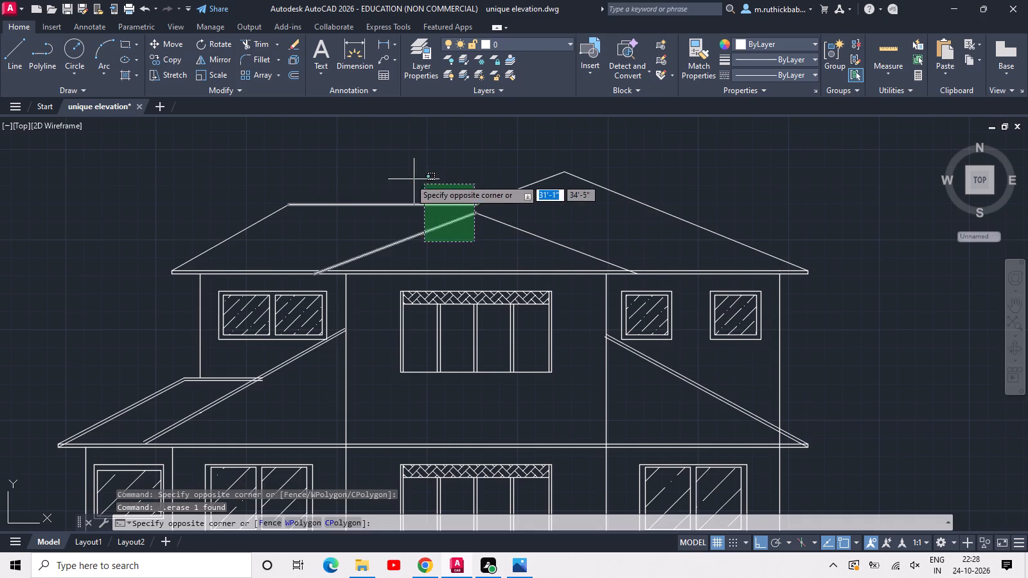
pyautogui.click(148, 177)
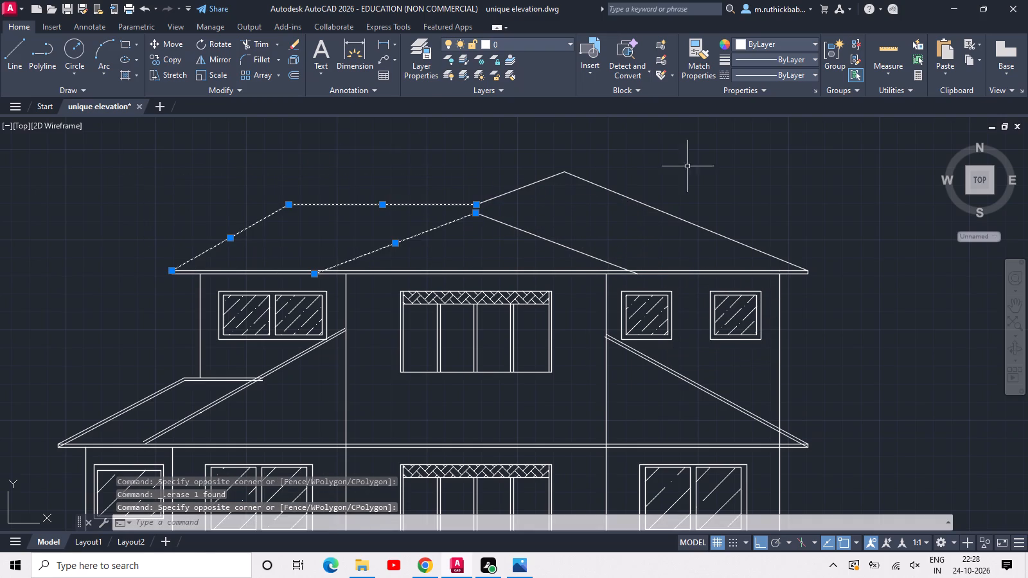
pyautogui.moveTo(856, 153); pyautogui.dragTo(849, 157)
pyautogui.click(465, 248)
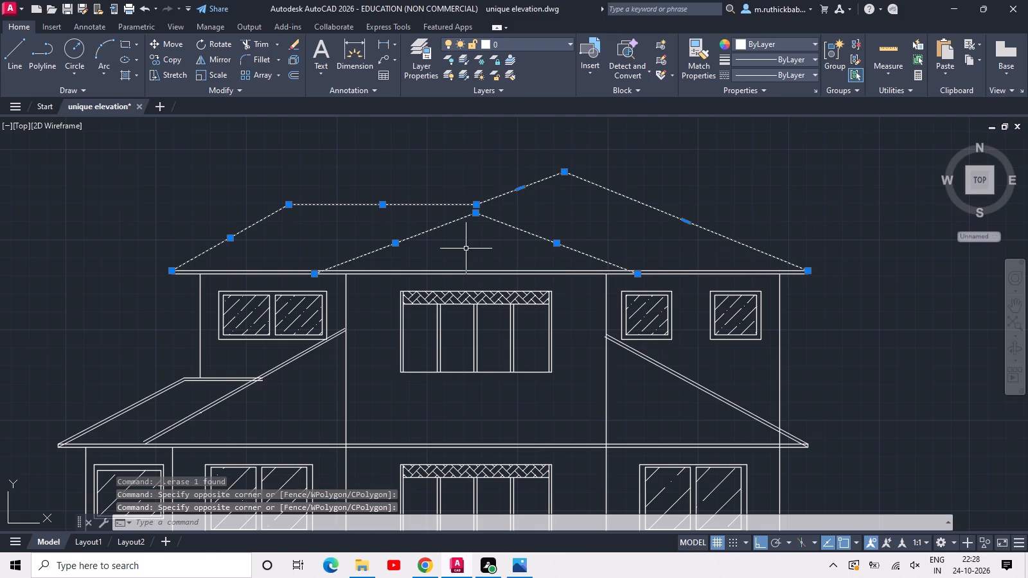
pyautogui.write('j')
pyautogui.press('space')
# Offset the middle gable outline and the upper main roof outline inward by 2".
pyautogui.write('off')
pyautogui.press('space')
pyautogui.press('space')
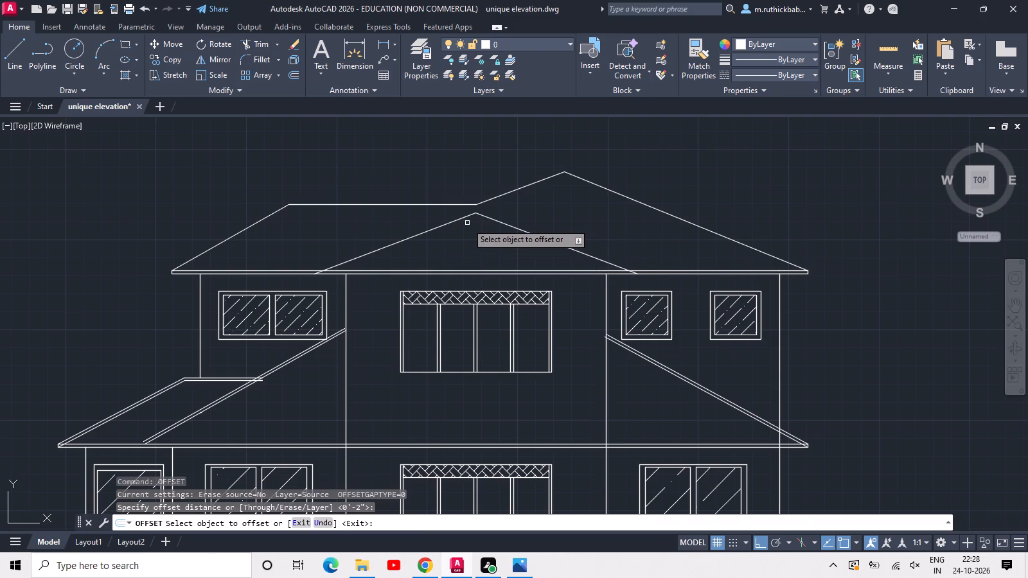
pyautogui.click(463, 218)
pyautogui.click(470, 232)
pyautogui.click(473, 204)
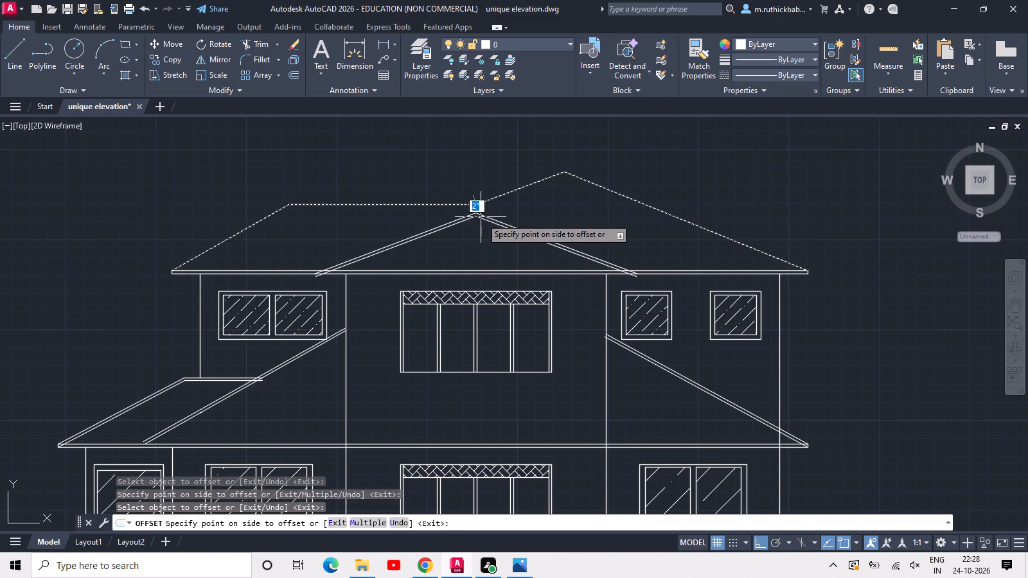
pyautogui.click(481, 218)
pyautogui.press('Escape')
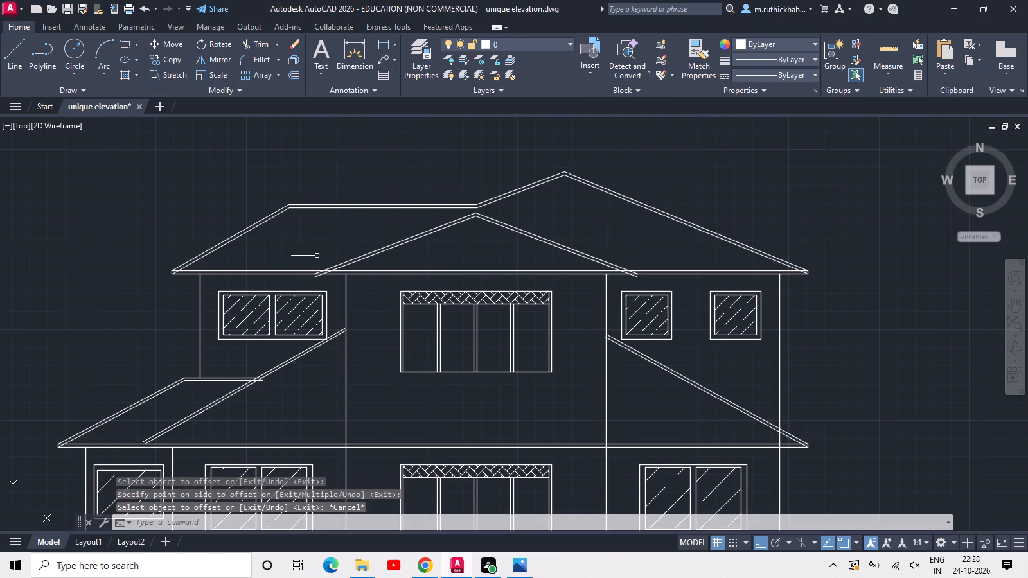
# Hatch the upper main roof and the middle gable with the AR-BRSTD pattern at scale 1.
pyautogui.click(121, 74)
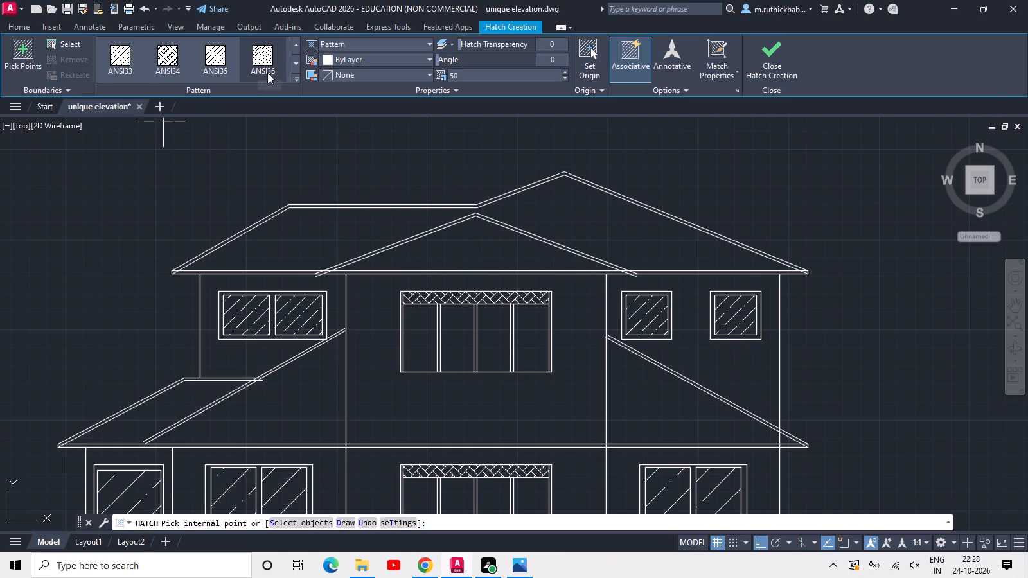
pyautogui.click(300, 62)
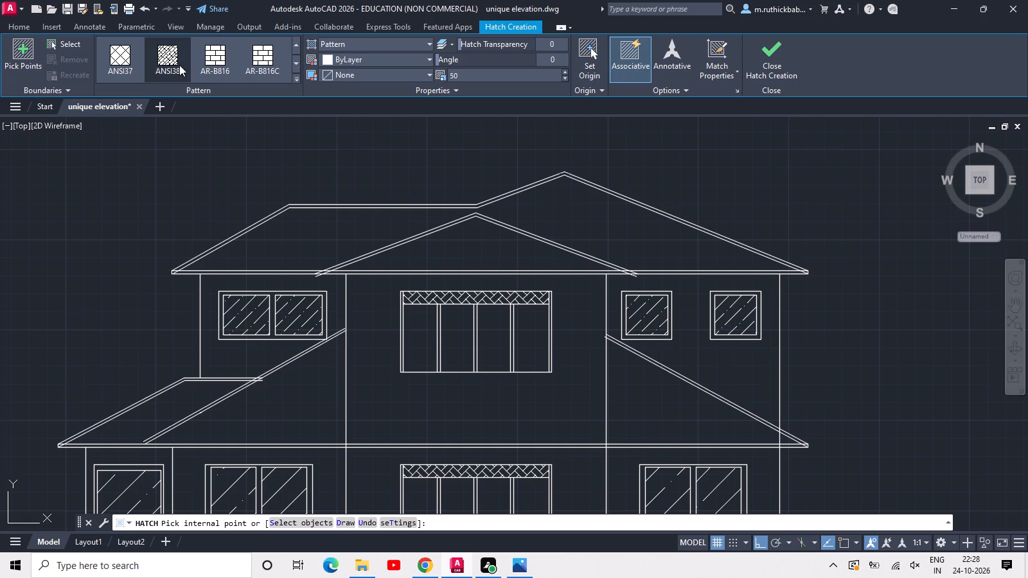
pyautogui.click(170, 64)
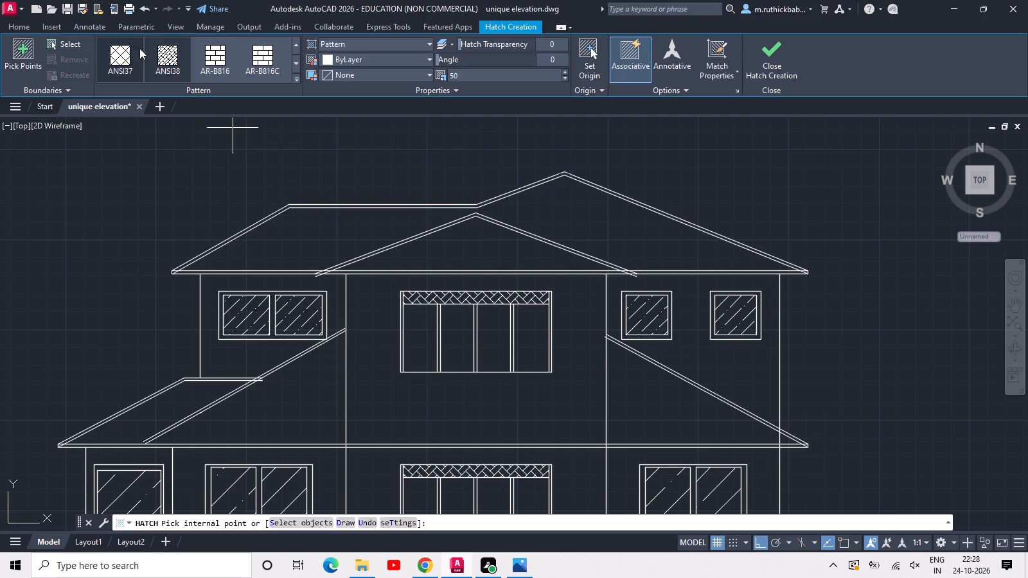
pyautogui.click(119, 51)
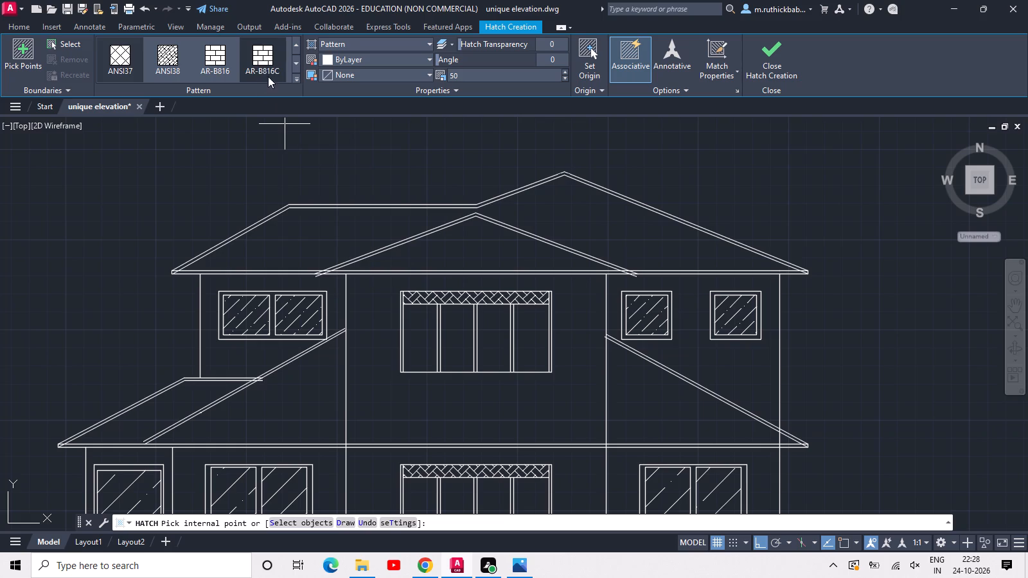
pyautogui.click(297, 60)
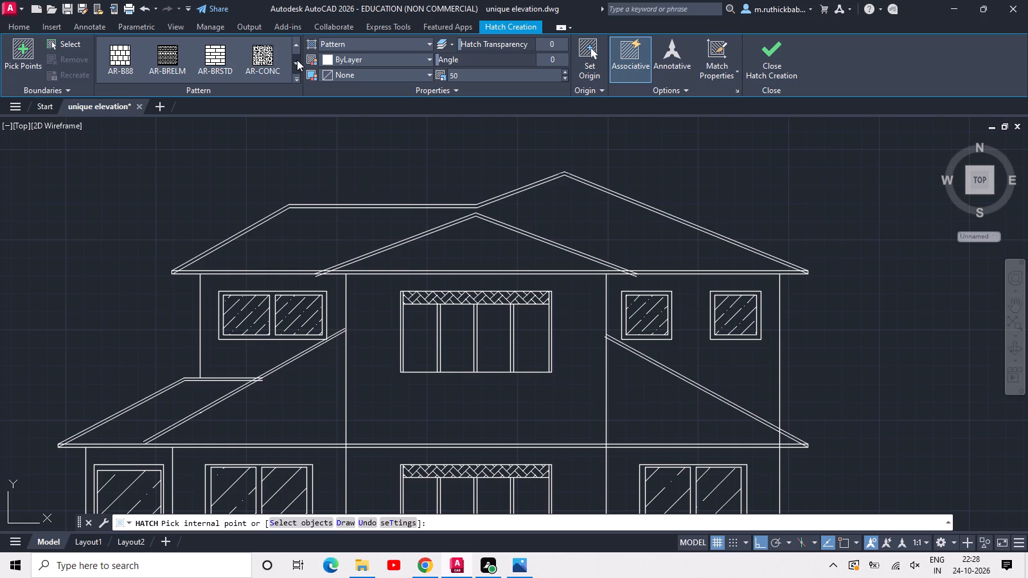
pyautogui.click(224, 61)
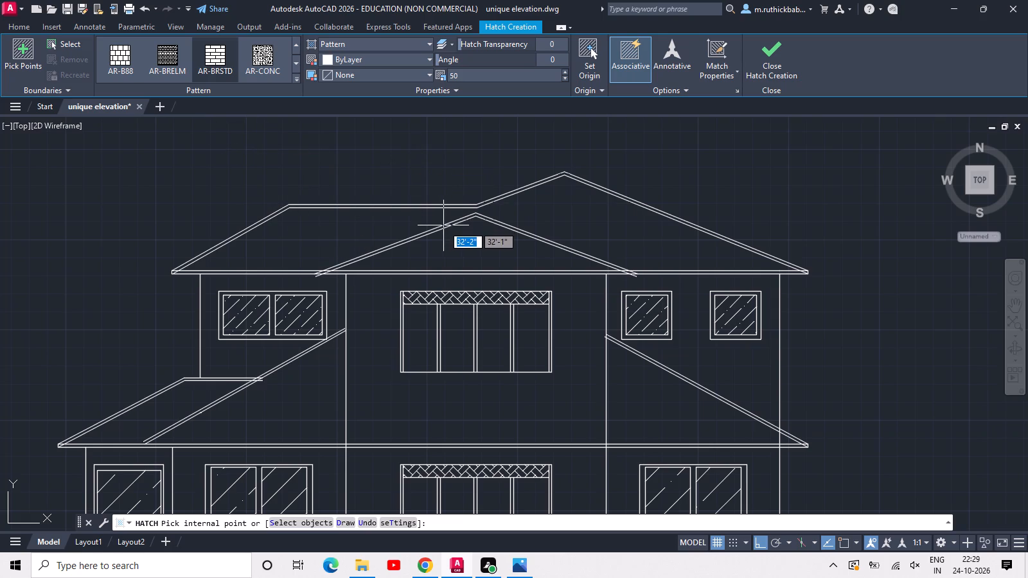
pyautogui.moveTo(468, 74); pyautogui.dragTo(412, 88)
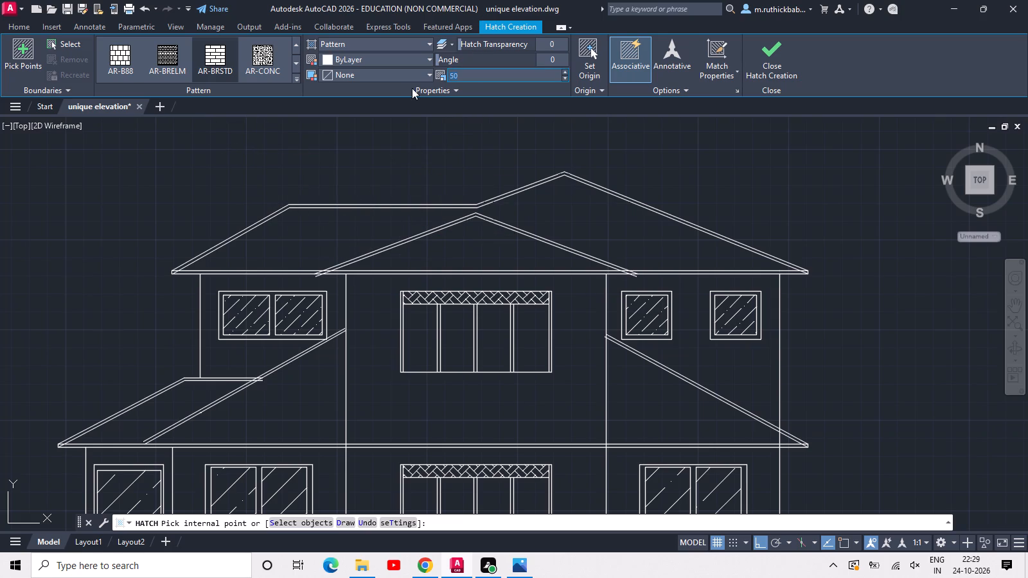
pyautogui.moveTo(412, 88); pyautogui.dragTo(407, 88)
pyautogui.press('1')
pyautogui.press('Return')
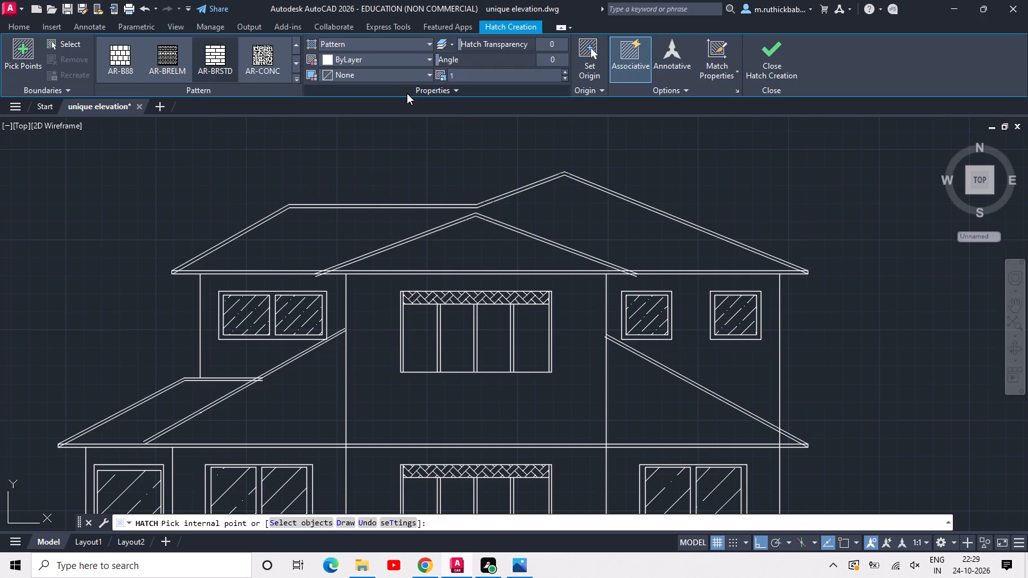
pyautogui.click(385, 231)
pyautogui.click(447, 254)
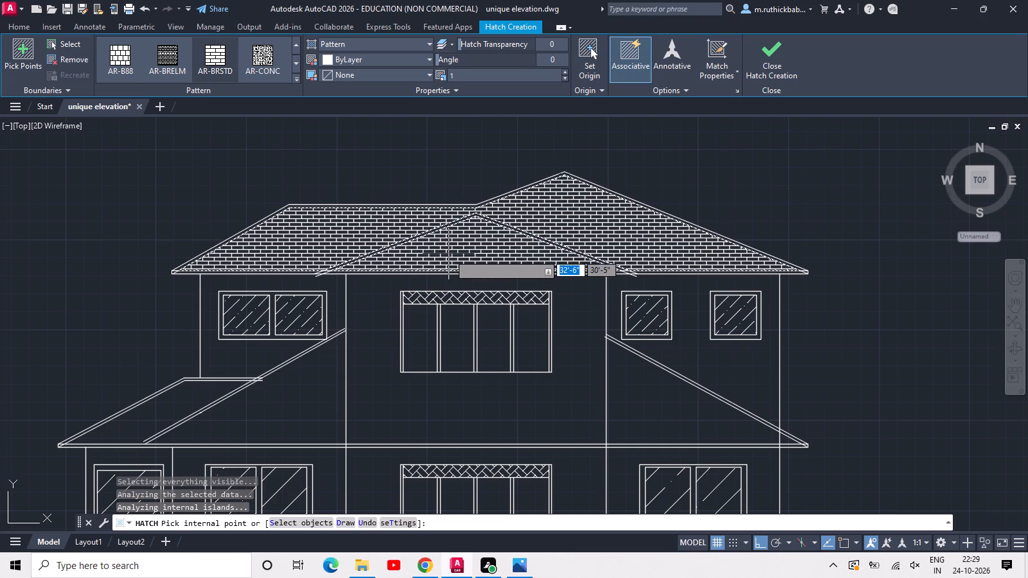
# Hatch the taller and lower left lean-to roofs with AR-BRSTD at scale 1.
pyautogui.scroll(-2, 448, 254)
pyautogui.scroll(2, 391, 325)
pyautogui.click(388, 310)
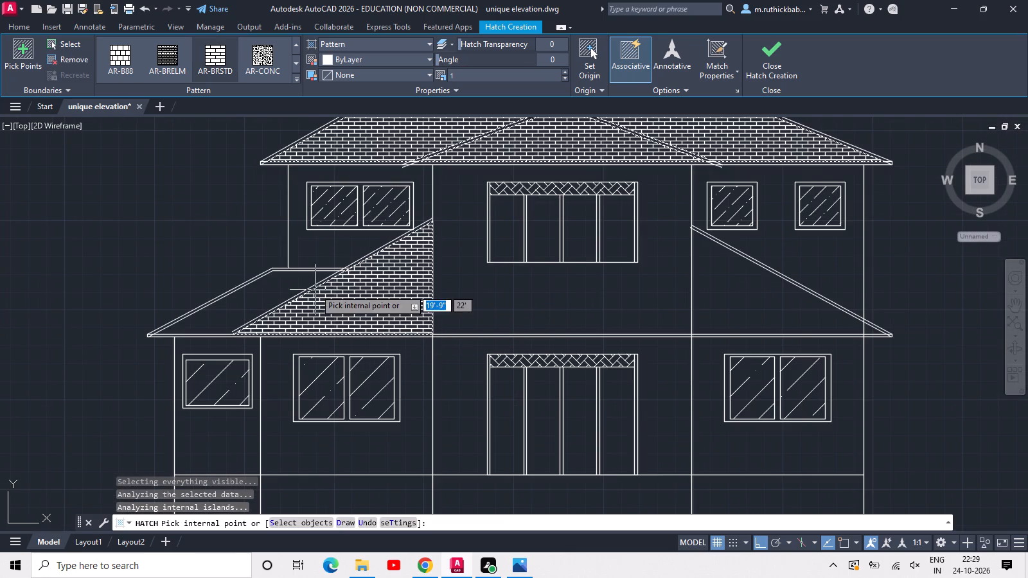
pyautogui.click(287, 285)
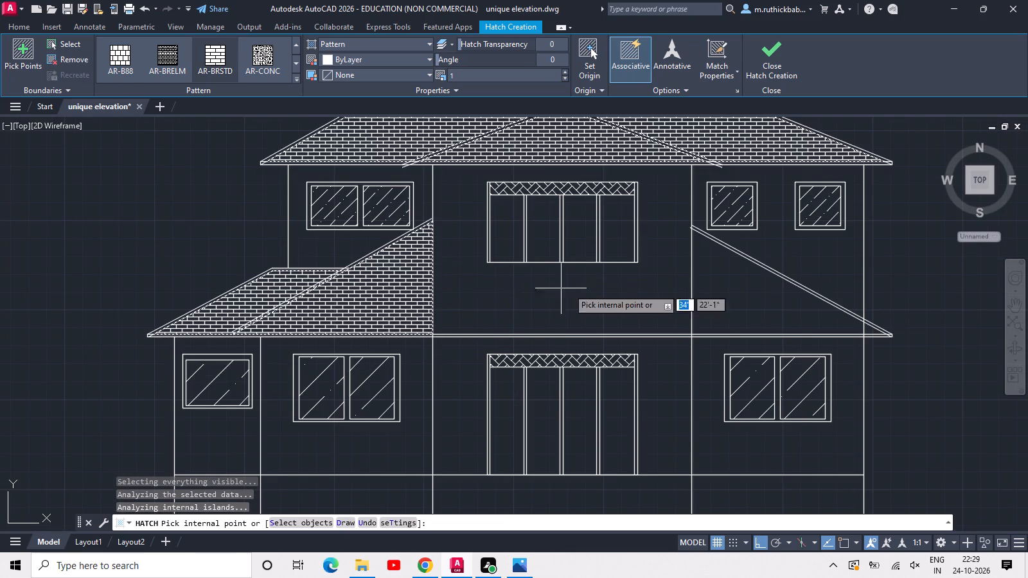
# Hatch the right lean-to roof, including the small eave triangle beyond the outer wall, with AR-BRSTD at scale 1.
pyautogui.click(735, 292)
pyautogui.scroll(-2, 734, 293)
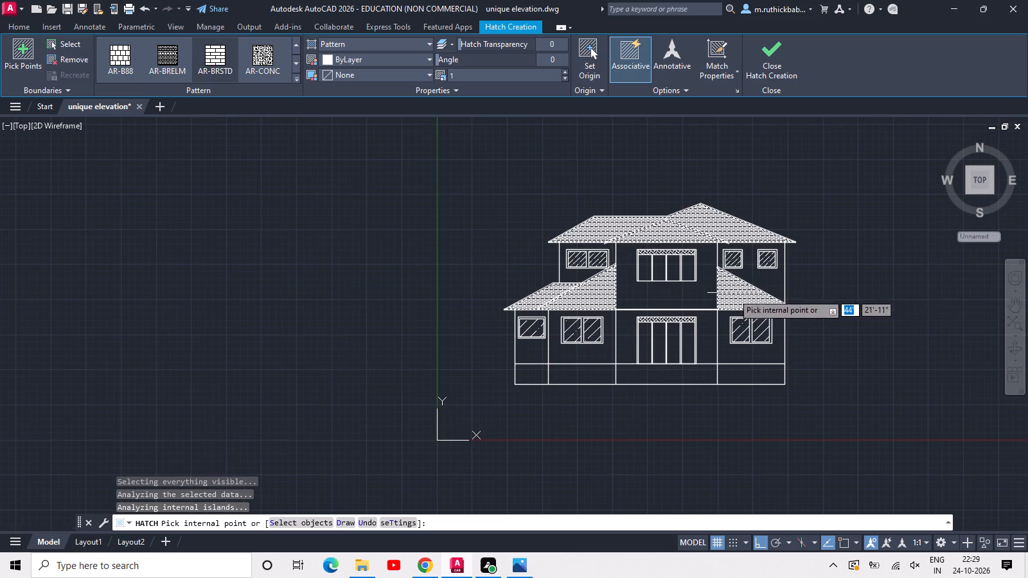
pyautogui.scroll(1, 813, 307)
pyautogui.press('Escape')
pyautogui.press('Escape')
pyautogui.scroll(2, 782, 333)
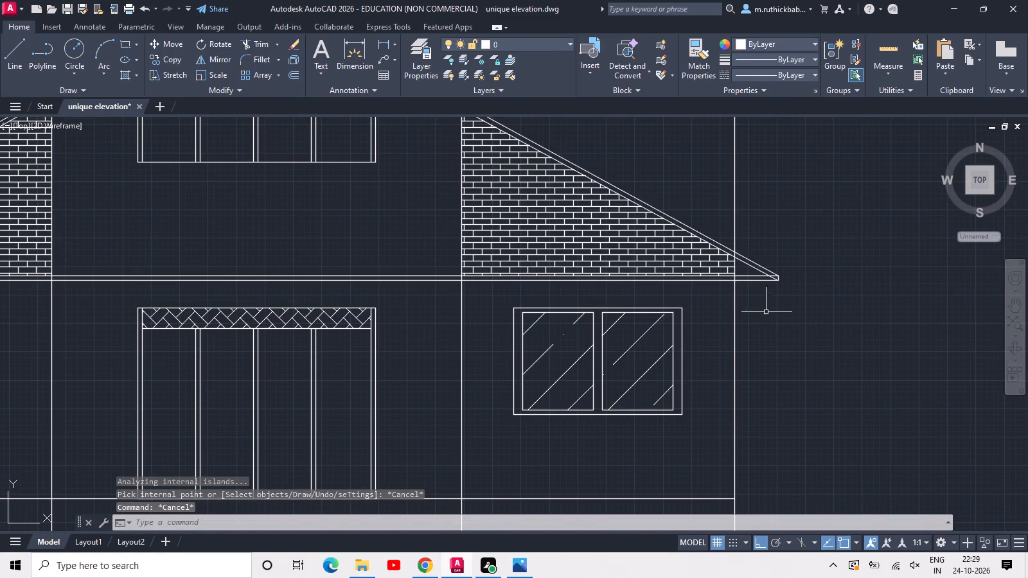
pyautogui.scroll(2, 745, 270)
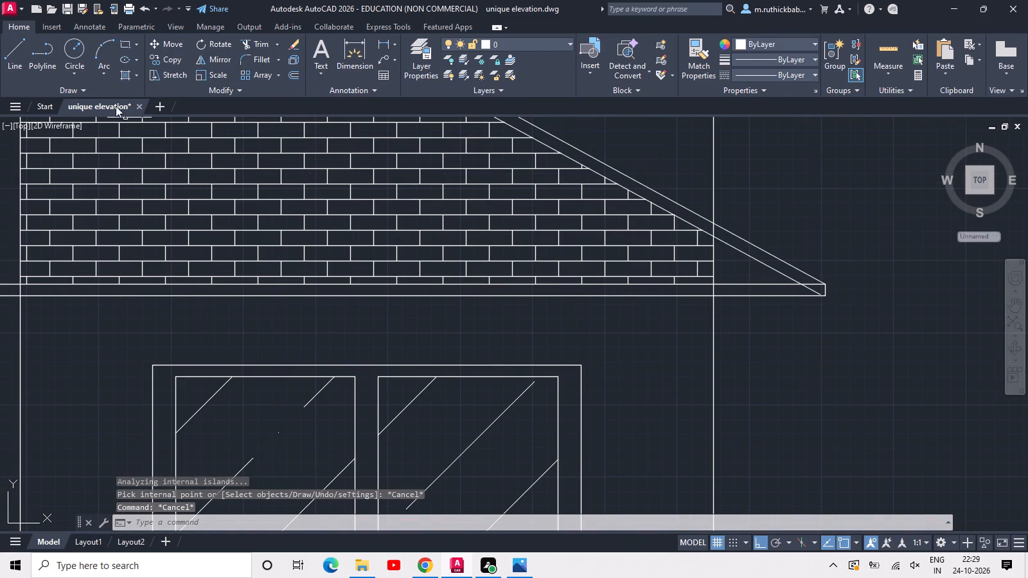
pyautogui.click(119, 76)
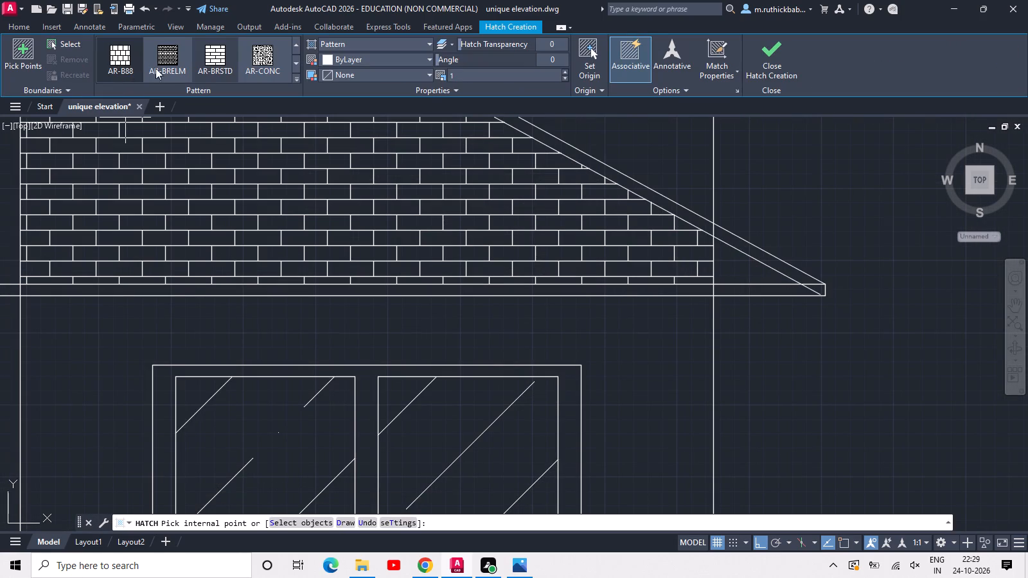
pyautogui.click(734, 272)
pyautogui.press('space')
# Draw a vertical line between the plinth's top and bottom lines, below the left edge of the right ground-floor window.
pyautogui.scroll(-6, 788, 241)
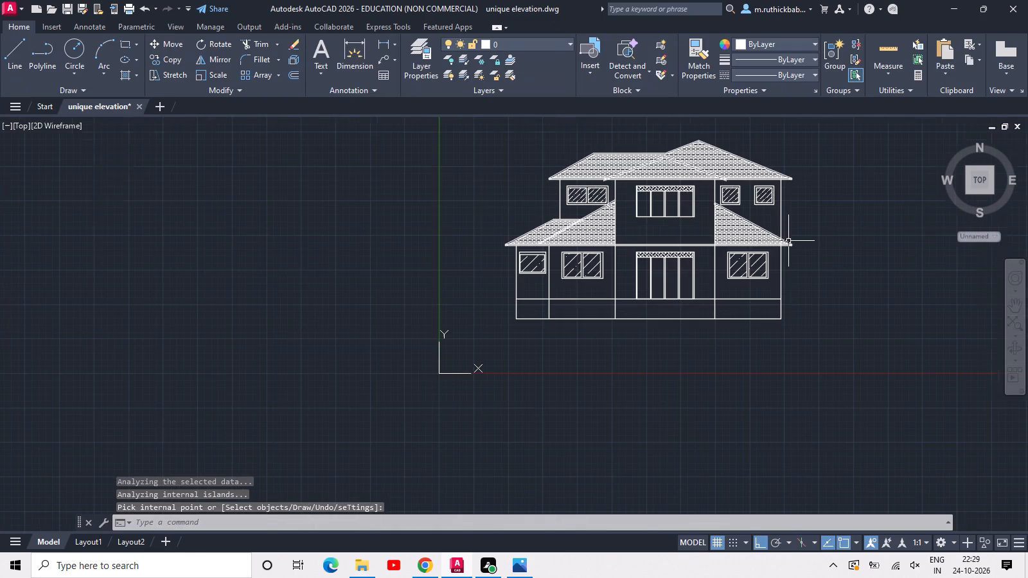
pyautogui.moveTo(719, 272); pyautogui.dragTo(665, 326, button='middle')
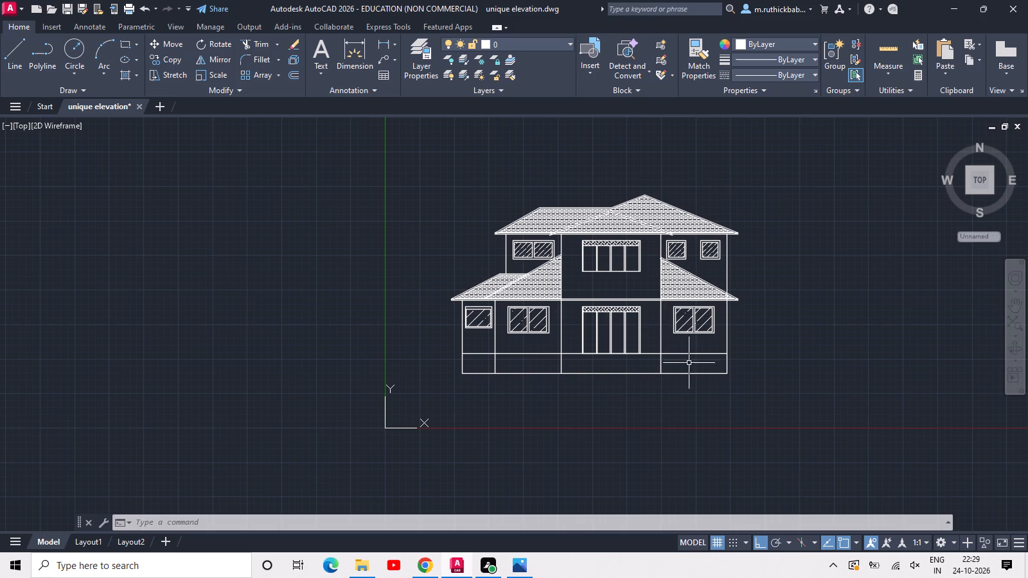
pyautogui.scroll(4, 662, 363)
pyautogui.write('l')
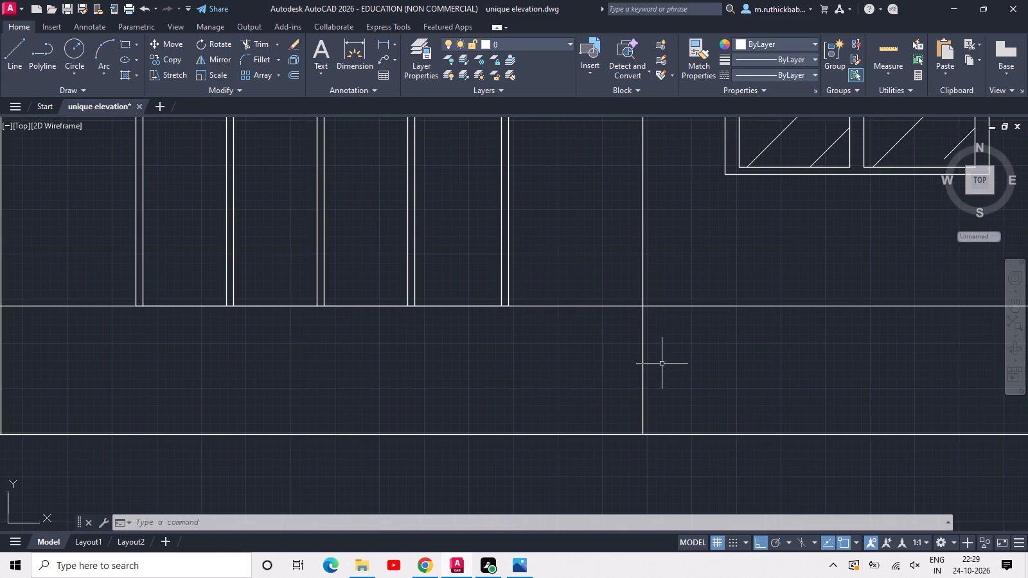
pyautogui.press('space')
pyautogui.click(727, 307)
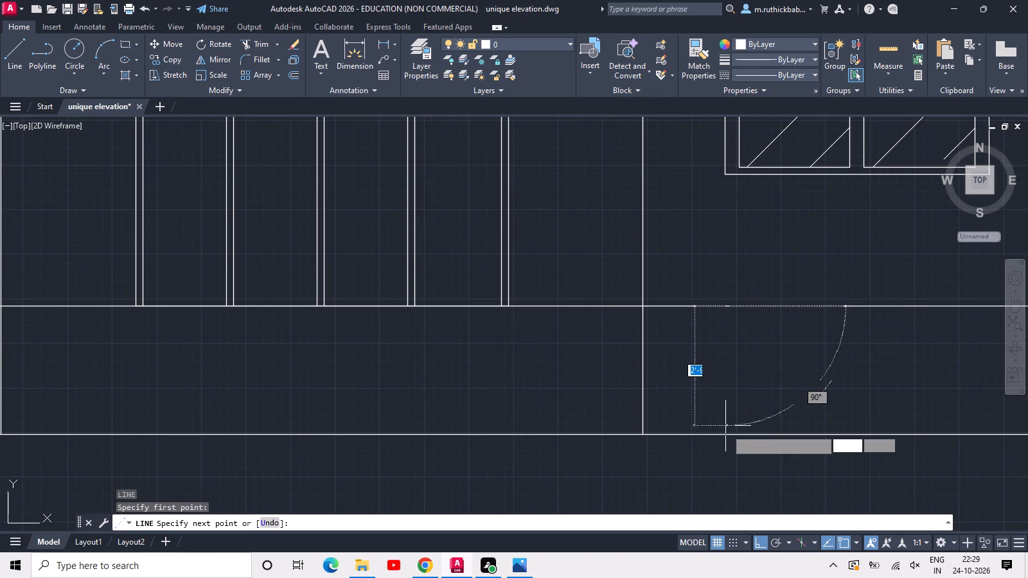
pyautogui.click(731, 439)
pyautogui.press('space')
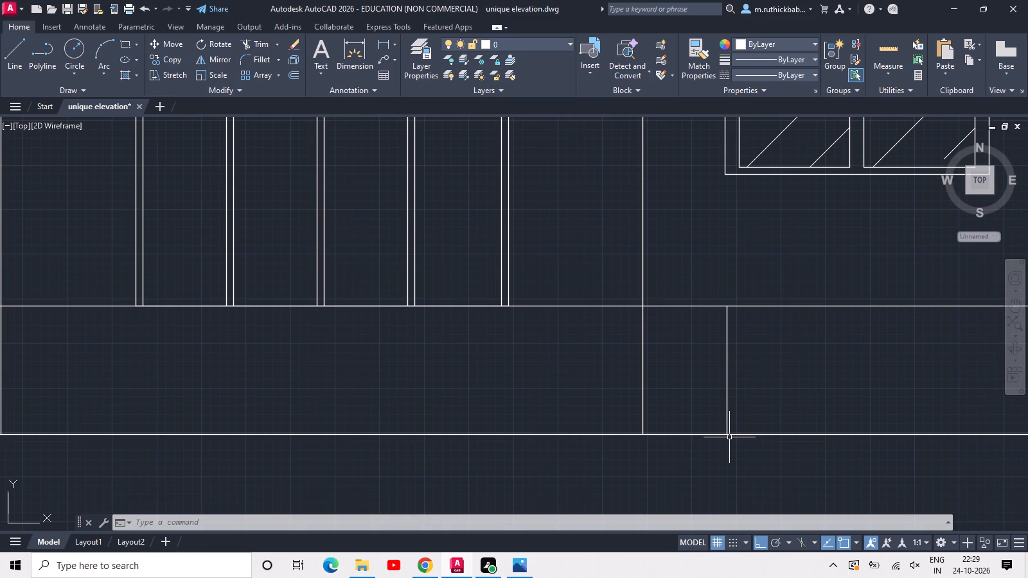
# Offset the new vertical plinth line 2" to the left.
pyautogui.write('off')
pyautogui.press('space')
pyautogui.press('space')
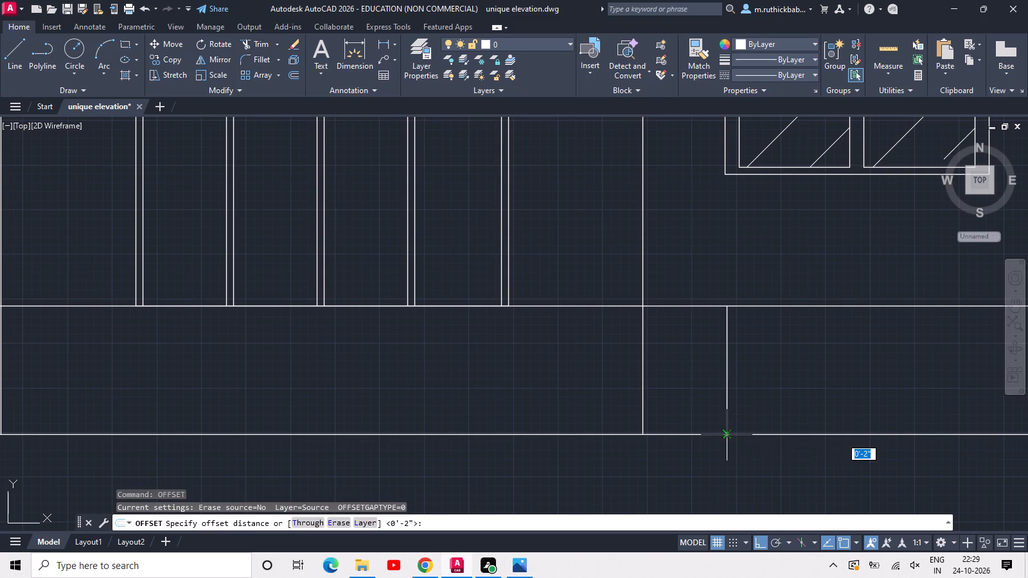
pyautogui.click(728, 382)
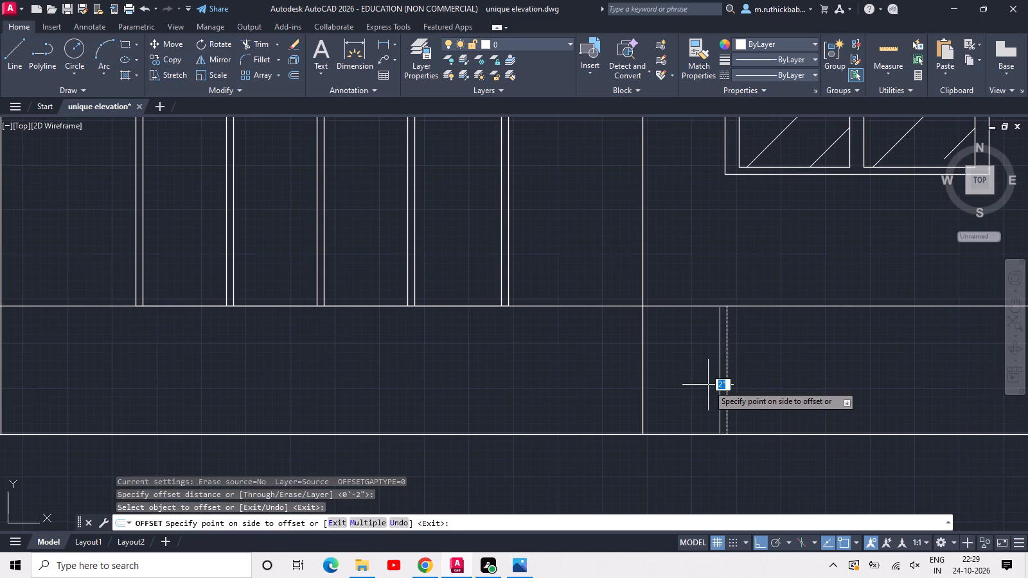
pyautogui.click(708, 385)
pyautogui.click(670, 398)
pyautogui.press('Escape')
# Trim away the part of the central bay's right wall line that crosses the plinth.
pyautogui.write('tr')
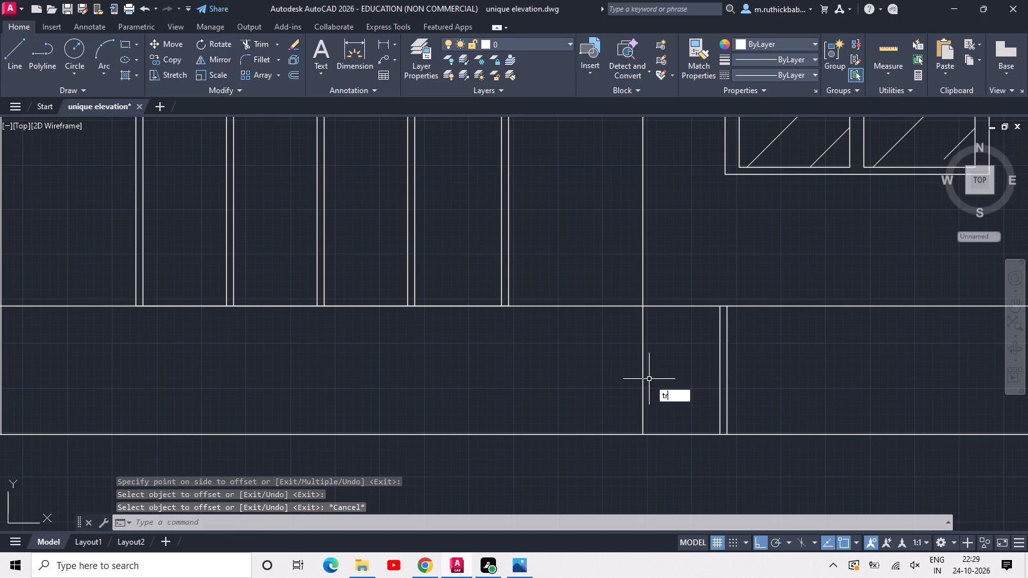
pyautogui.press('space')
pyautogui.press('space')
pyautogui.click(649, 379)
pyautogui.click(649, 374)
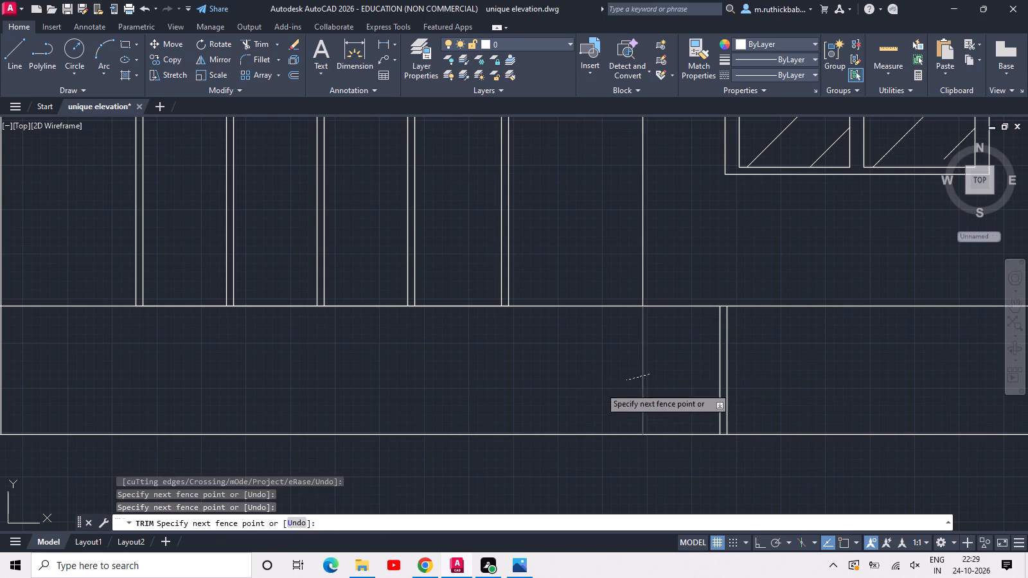
pyautogui.click(600, 387)
pyautogui.press('Escape')
pyautogui.scroll(-2, 606, 390)
# Save the drawing.
pyautogui.hotkey('ctrl', 's')
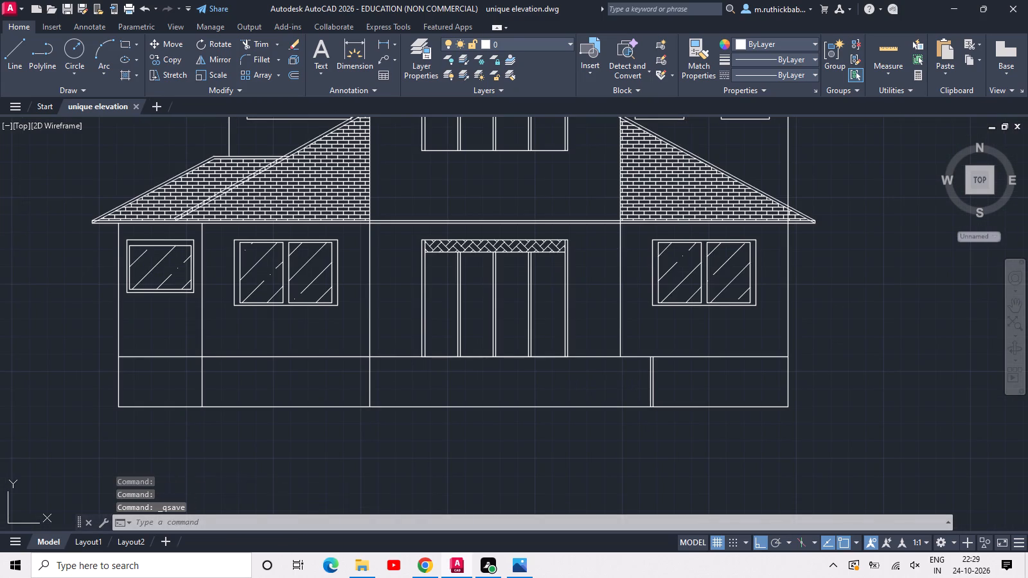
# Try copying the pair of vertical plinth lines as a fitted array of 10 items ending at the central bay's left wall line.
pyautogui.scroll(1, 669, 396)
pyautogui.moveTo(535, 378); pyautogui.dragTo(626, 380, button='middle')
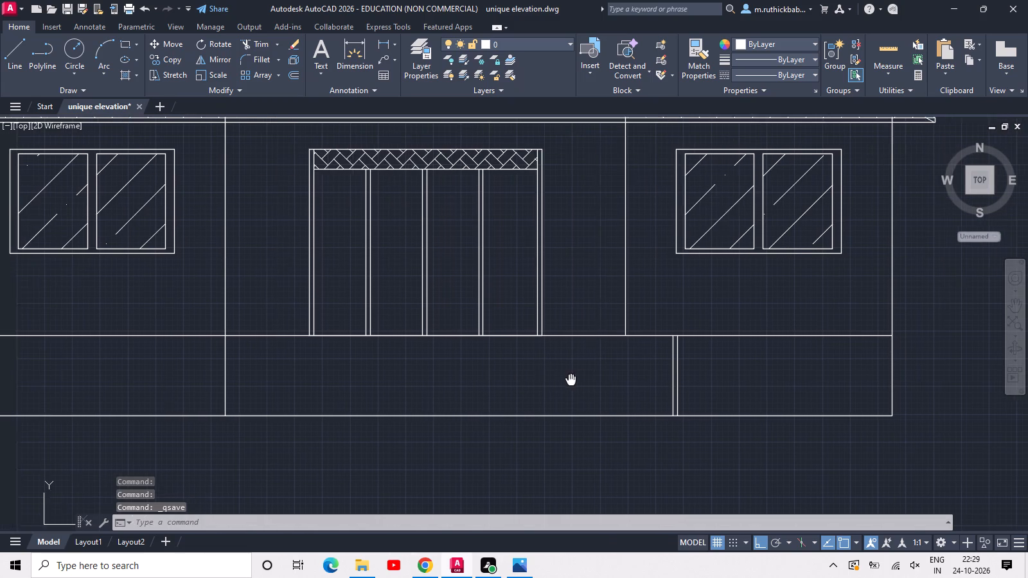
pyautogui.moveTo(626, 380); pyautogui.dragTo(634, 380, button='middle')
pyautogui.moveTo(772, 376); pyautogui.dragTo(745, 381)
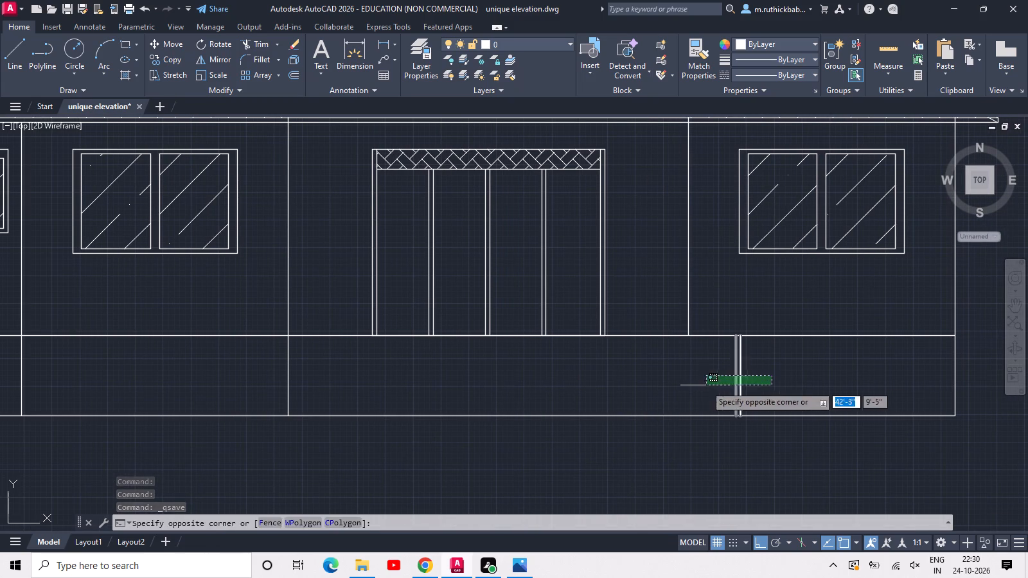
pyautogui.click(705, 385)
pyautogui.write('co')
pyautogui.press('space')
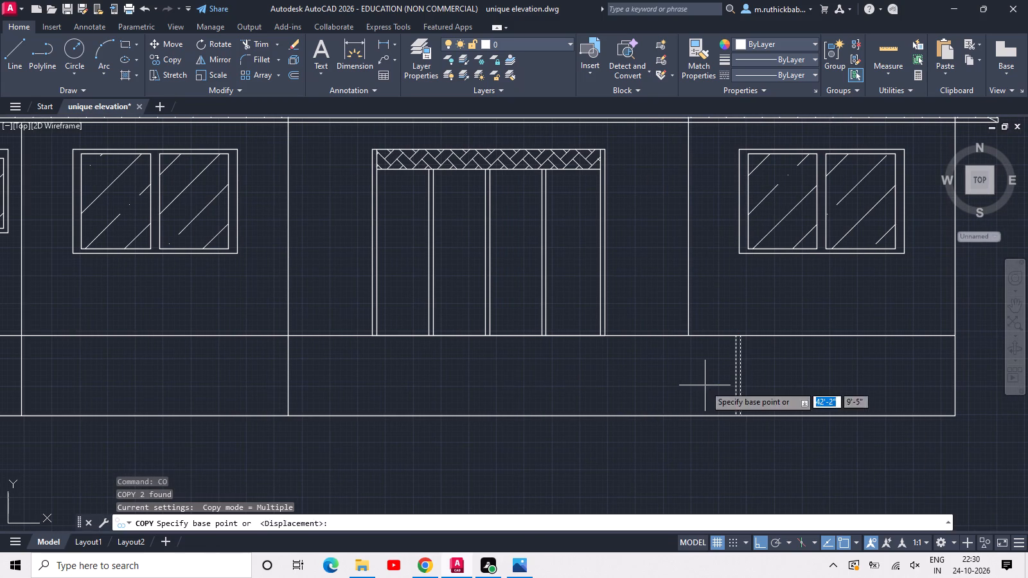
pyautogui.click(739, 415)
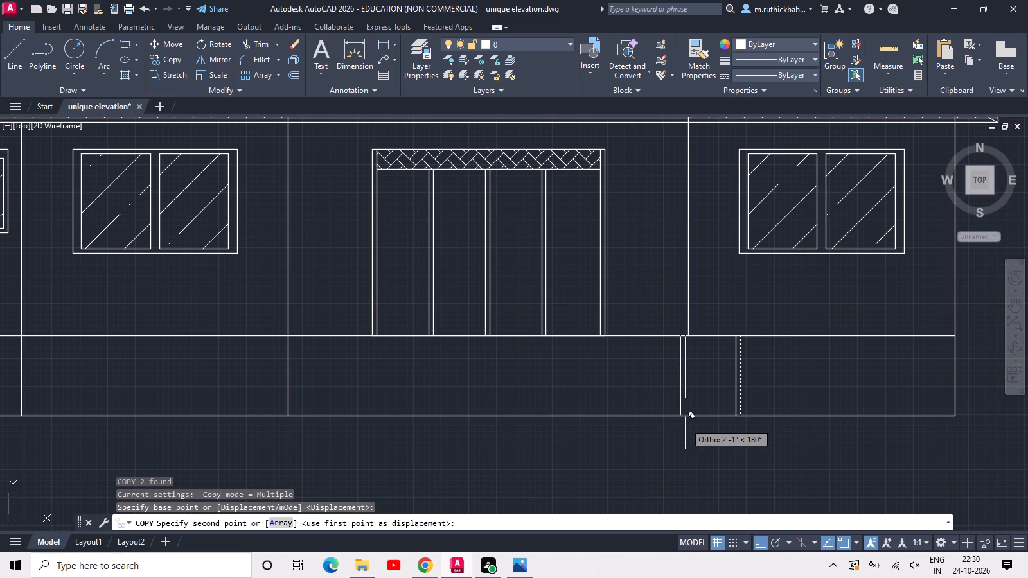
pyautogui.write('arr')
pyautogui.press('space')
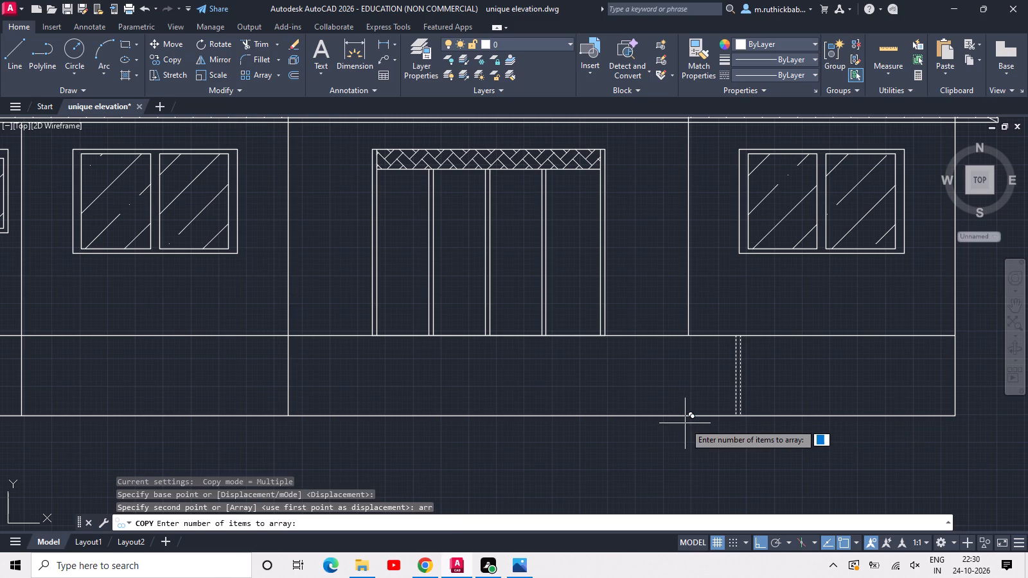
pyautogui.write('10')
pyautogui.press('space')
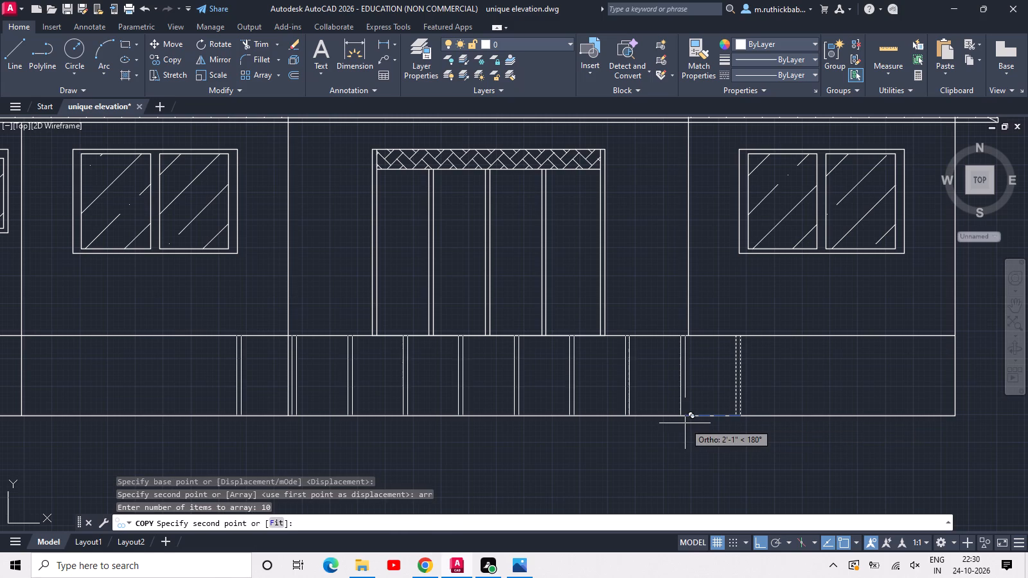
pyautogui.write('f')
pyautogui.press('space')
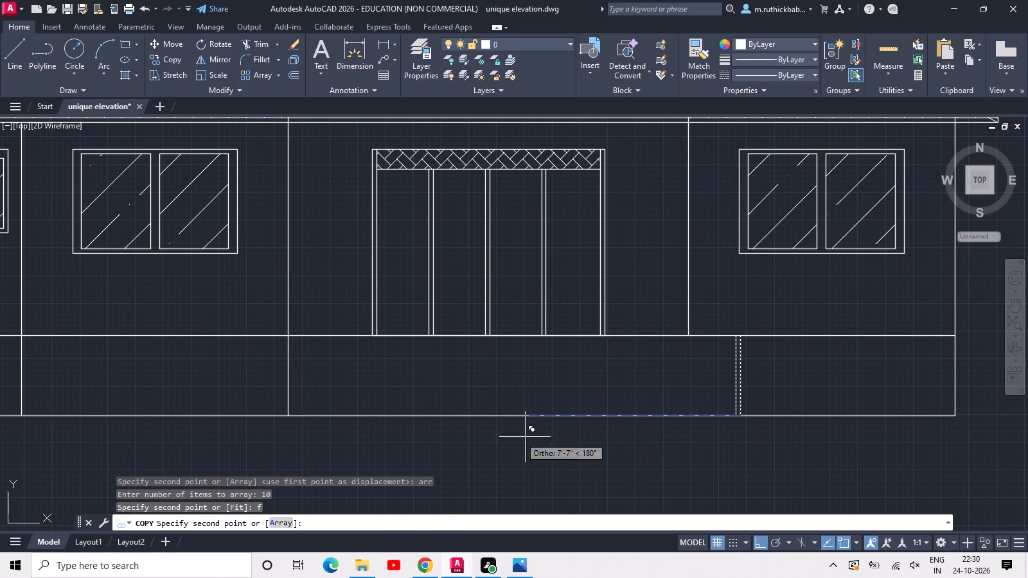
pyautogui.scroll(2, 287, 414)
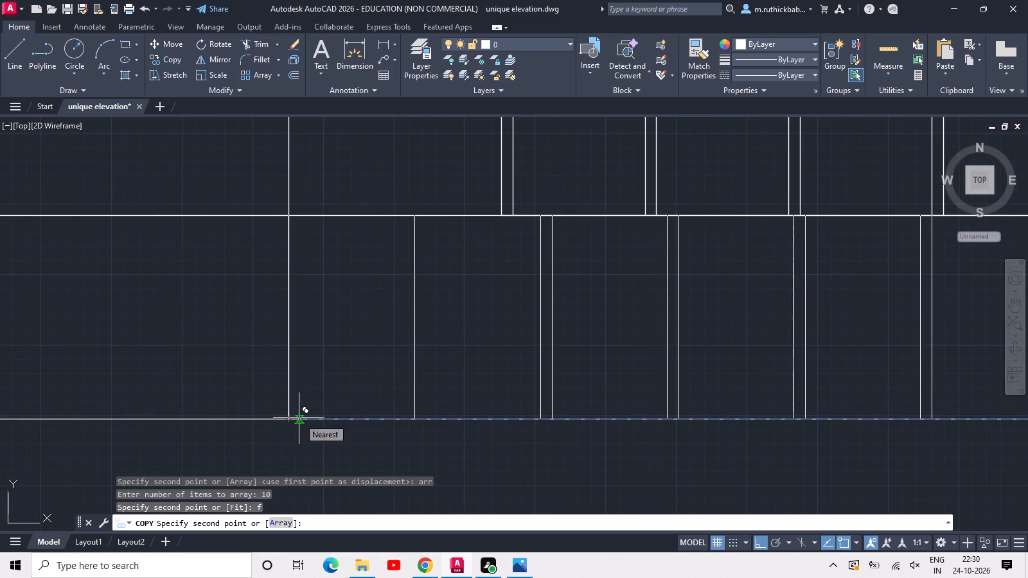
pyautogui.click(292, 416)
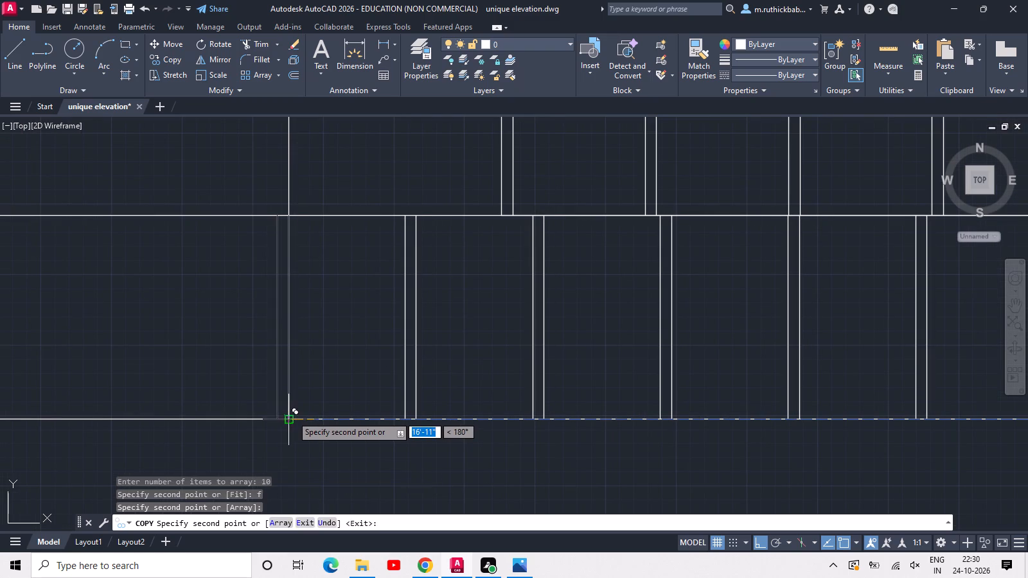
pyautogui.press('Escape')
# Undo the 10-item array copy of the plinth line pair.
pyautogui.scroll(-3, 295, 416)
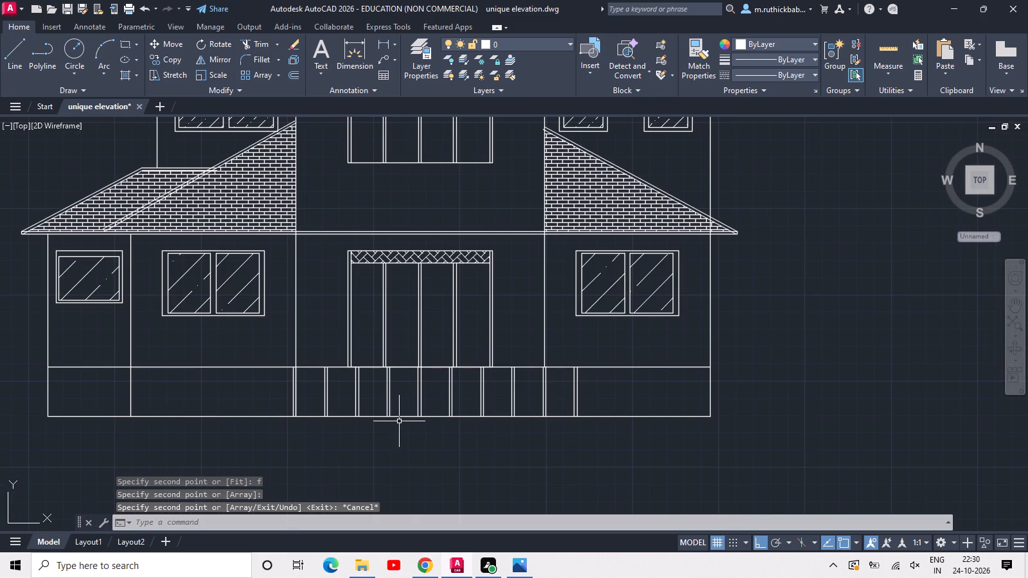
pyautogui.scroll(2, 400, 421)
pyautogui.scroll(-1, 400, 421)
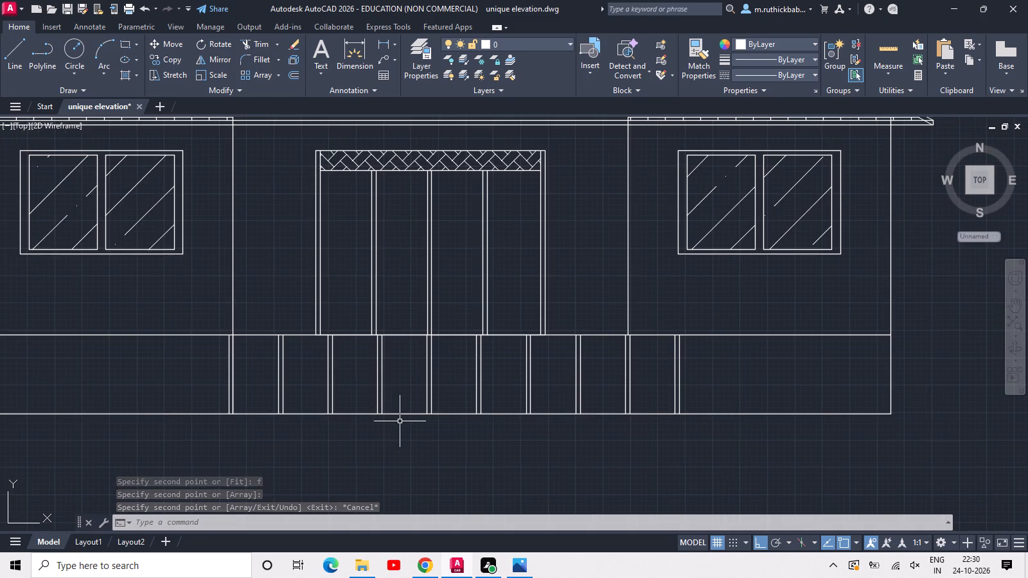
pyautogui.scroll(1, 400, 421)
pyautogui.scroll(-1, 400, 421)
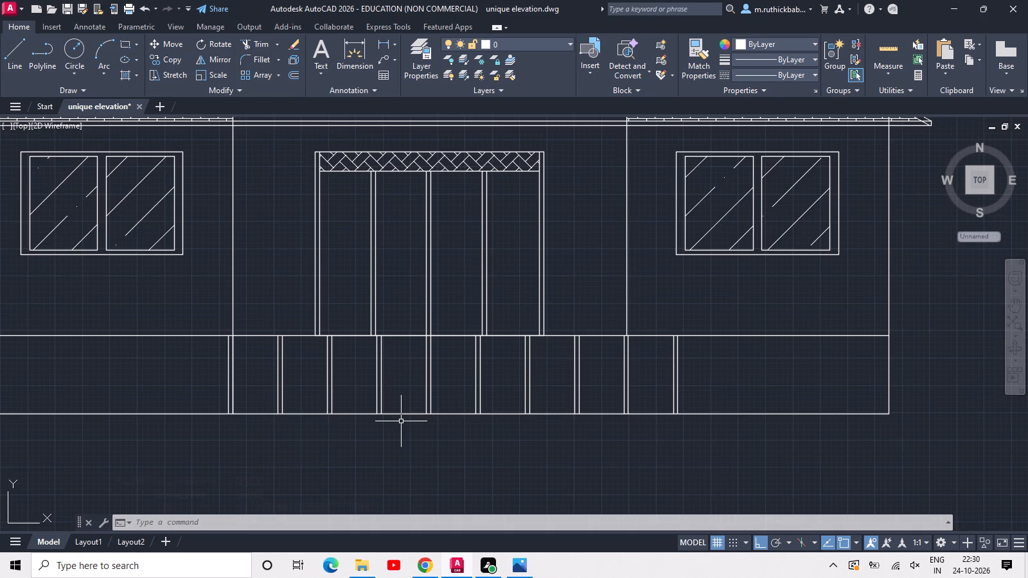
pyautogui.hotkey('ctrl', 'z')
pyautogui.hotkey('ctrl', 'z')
# Copy the plinth line pair from the left line's lower end as a fitted array of 20 items ending at the central bay's left wall line.
pyautogui.scroll(-3, 555, 416)
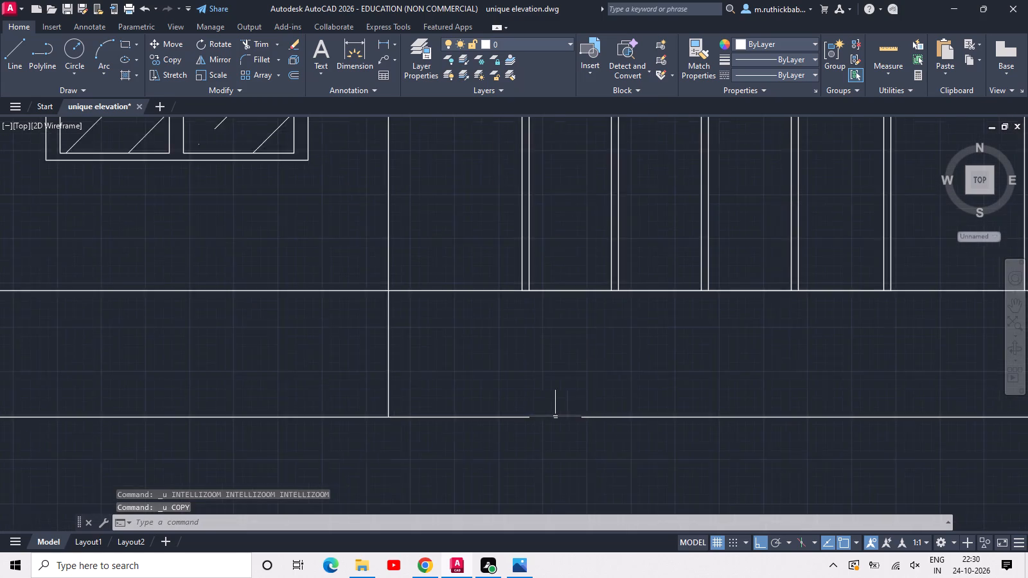
pyautogui.moveTo(628, 405); pyautogui.dragTo(411, 419, button='middle')
pyautogui.write('co')
pyautogui.press('space')
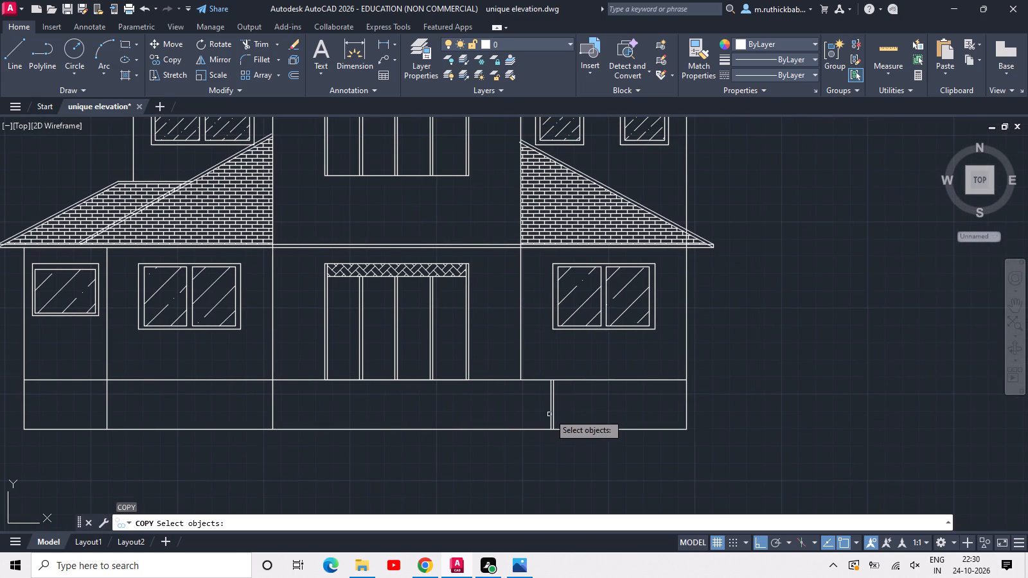
pyautogui.click(556, 402)
pyautogui.click(537, 412)
pyautogui.press('space')
pyautogui.scroll(3, 552, 436)
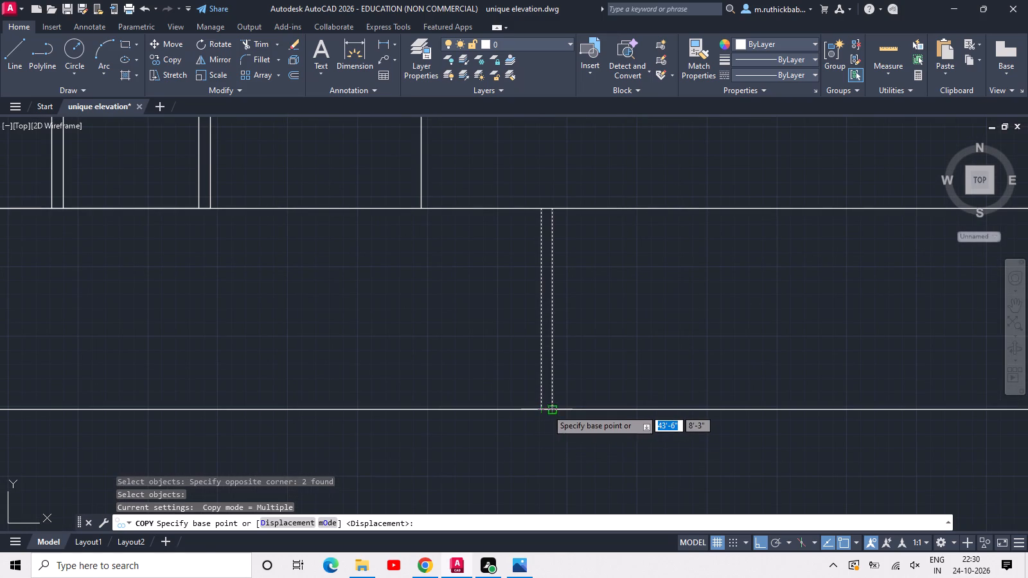
pyautogui.click(540, 411)
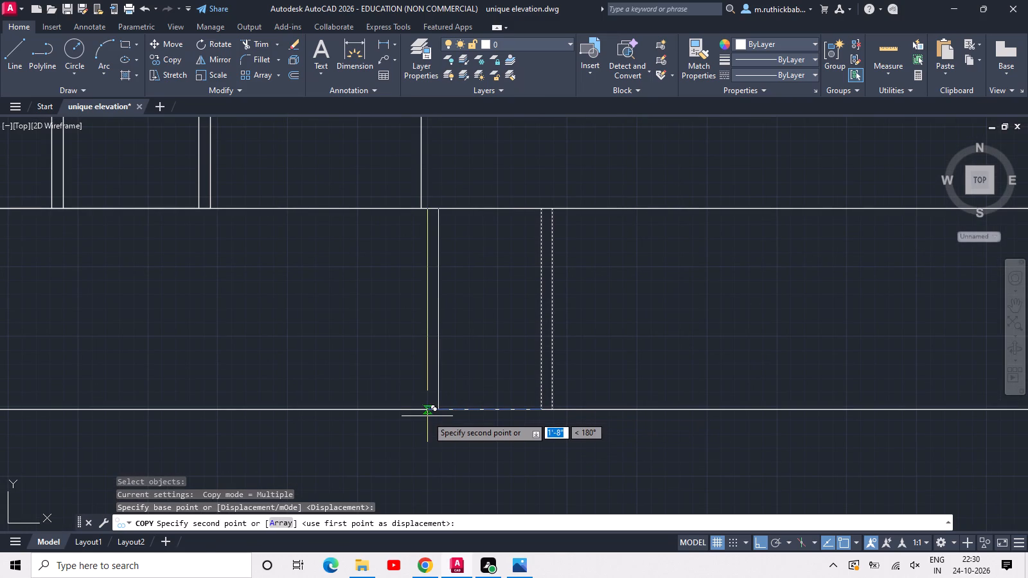
pyautogui.press('2')
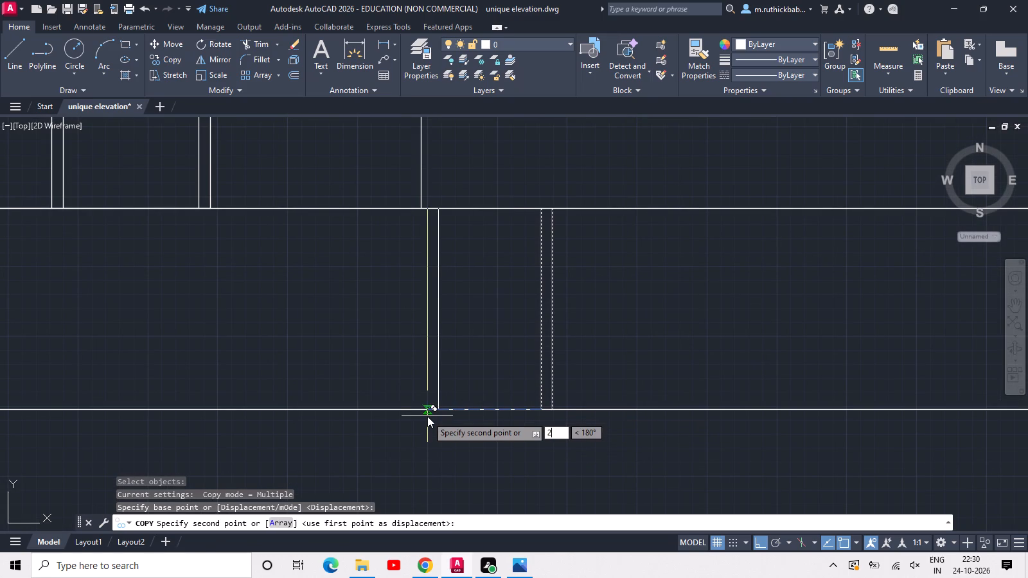
pyautogui.press('BackSpace')
pyautogui.write('arr 20')
pyautogui.press('space')
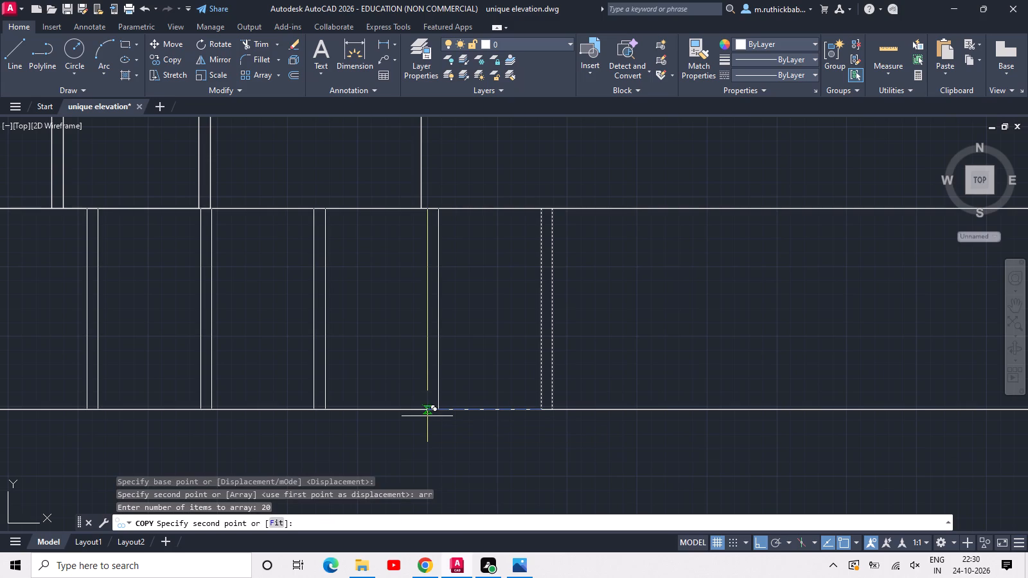
pyautogui.write('f')
pyautogui.press('space')
pyautogui.moveTo(260, 412); pyautogui.dragTo(641, 391, button='middle')
pyautogui.scroll(-1, 406, 378)
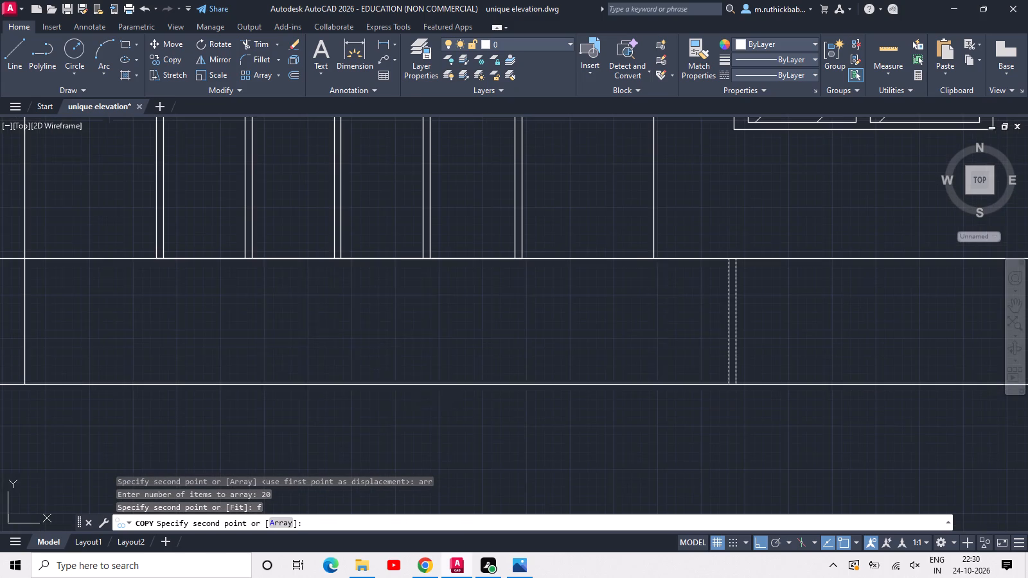
pyautogui.moveTo(100, 368); pyautogui.dragTo(421, 398, button='middle')
pyautogui.scroll(3, 346, 410)
pyautogui.click(338, 423)
pyautogui.press('Escape')
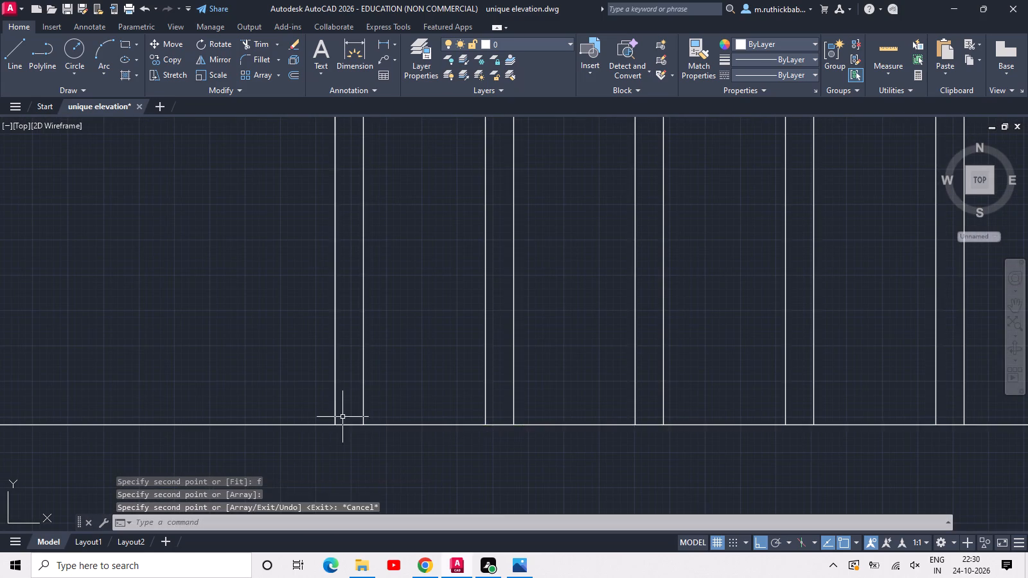
pyautogui.scroll(-3, 342, 417)
pyautogui.scroll(-1, 394, 418)
pyautogui.moveTo(369, 424); pyautogui.dragTo(336, 431, button='middle')
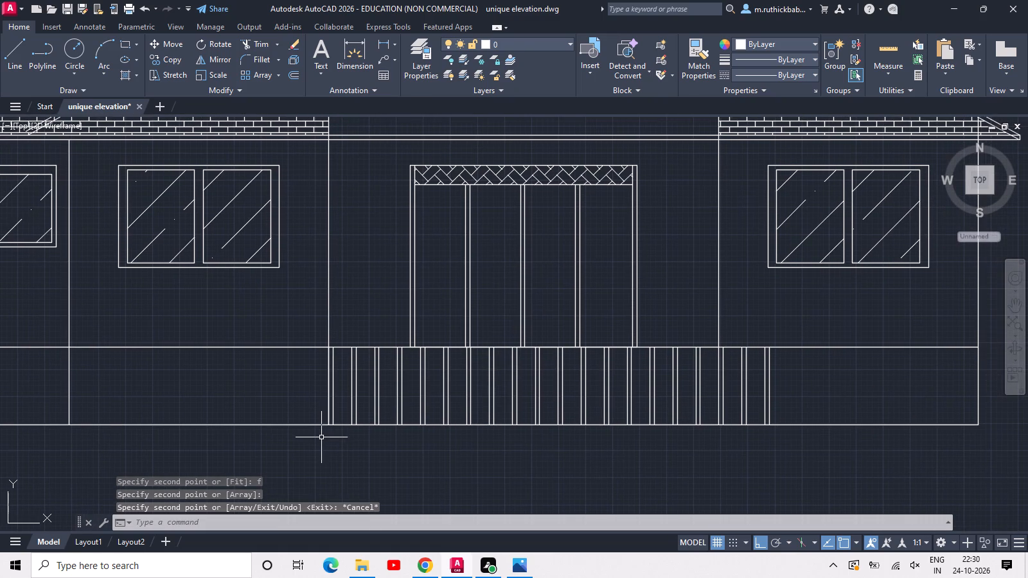
# Draw one stair step from the plinth-top corner at the central bay's left wall: 12-inch tread leftward, 6-inch riser downward.
pyautogui.moveTo(272, 441); pyautogui.dragTo(301, 436, button='middle')
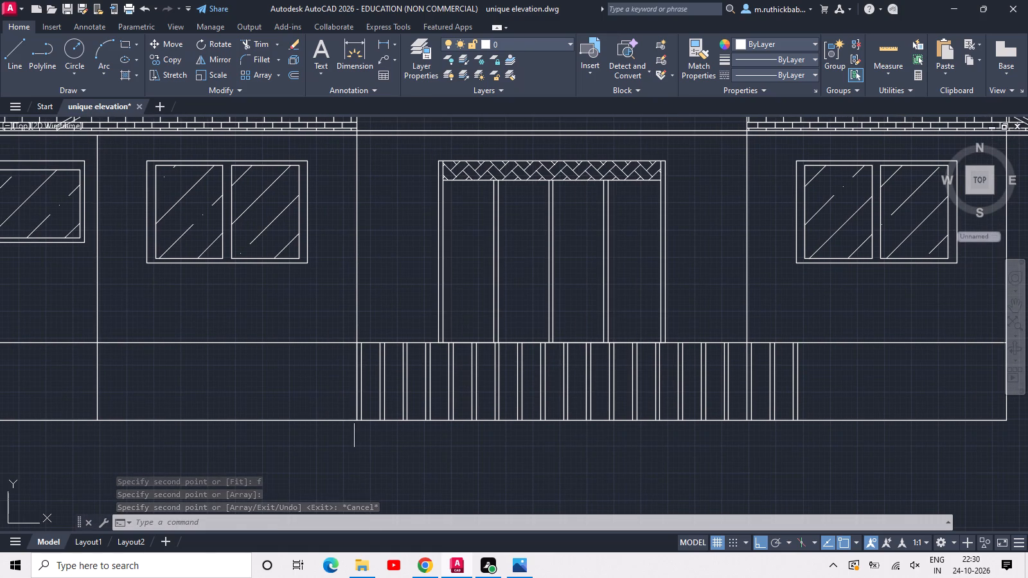
pyautogui.scroll(2, 341, 338)
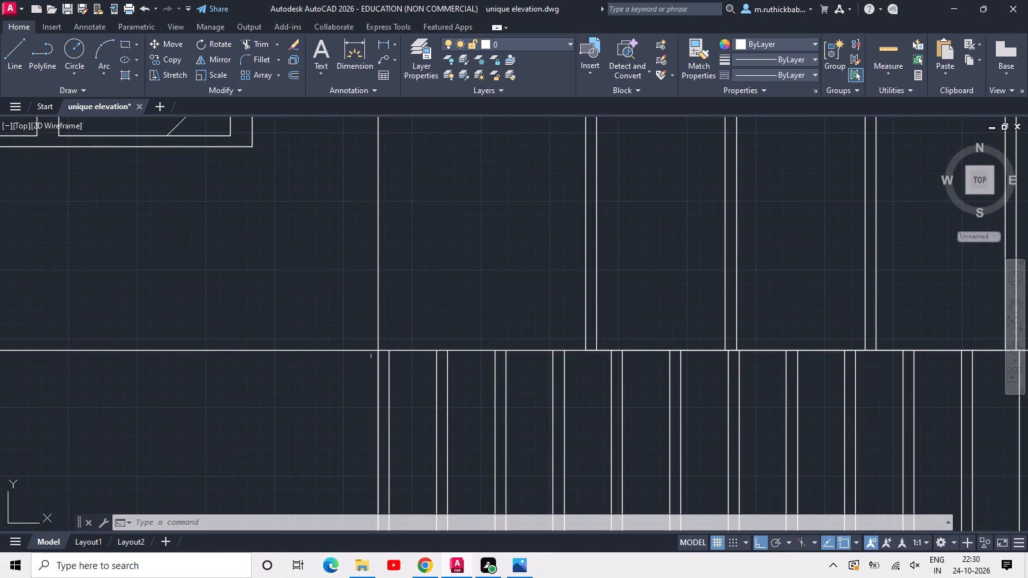
pyautogui.write('l')
pyautogui.press('space')
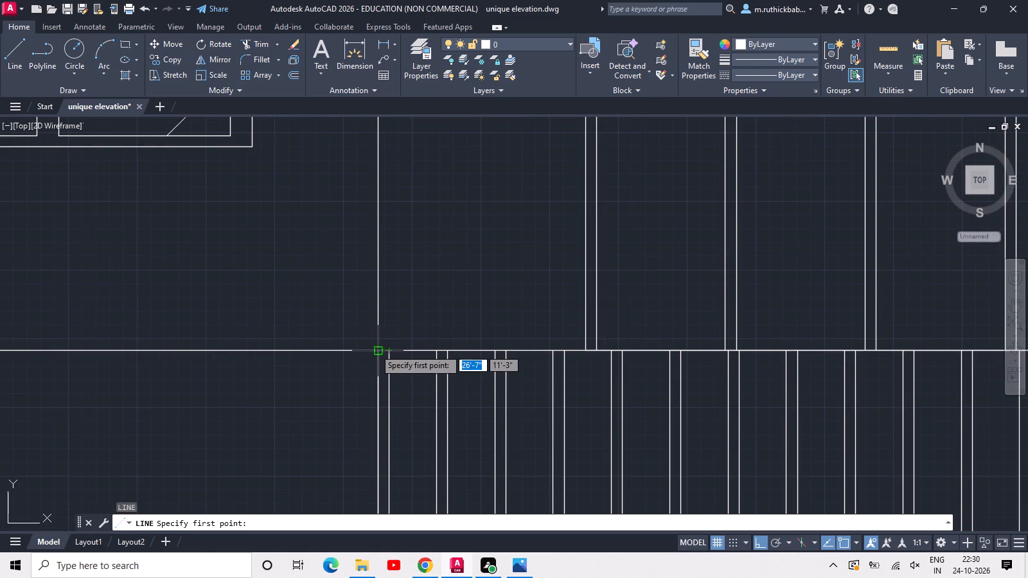
pyautogui.click(375, 349)
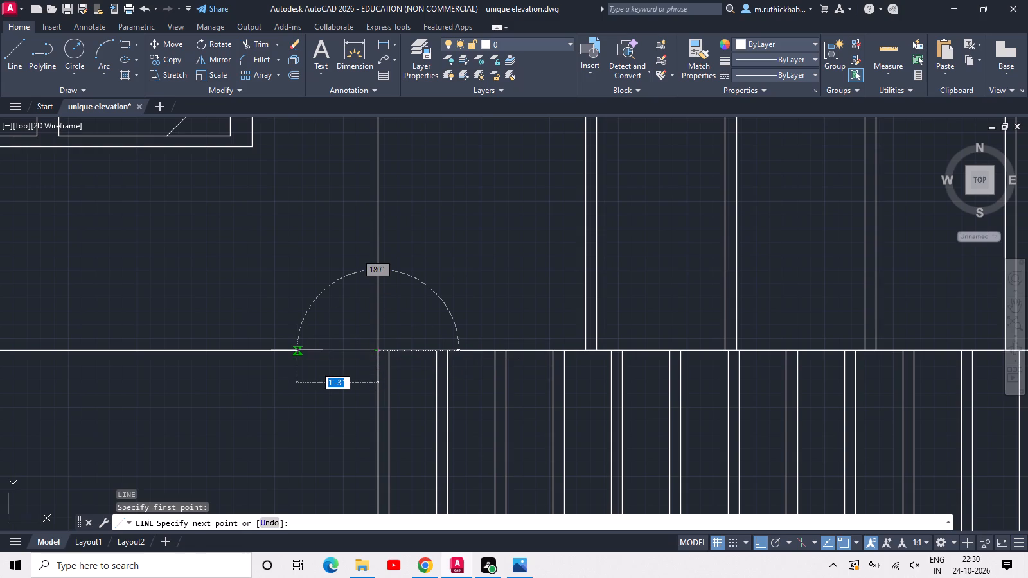
pyautogui.write('12')
pyautogui.press('space')
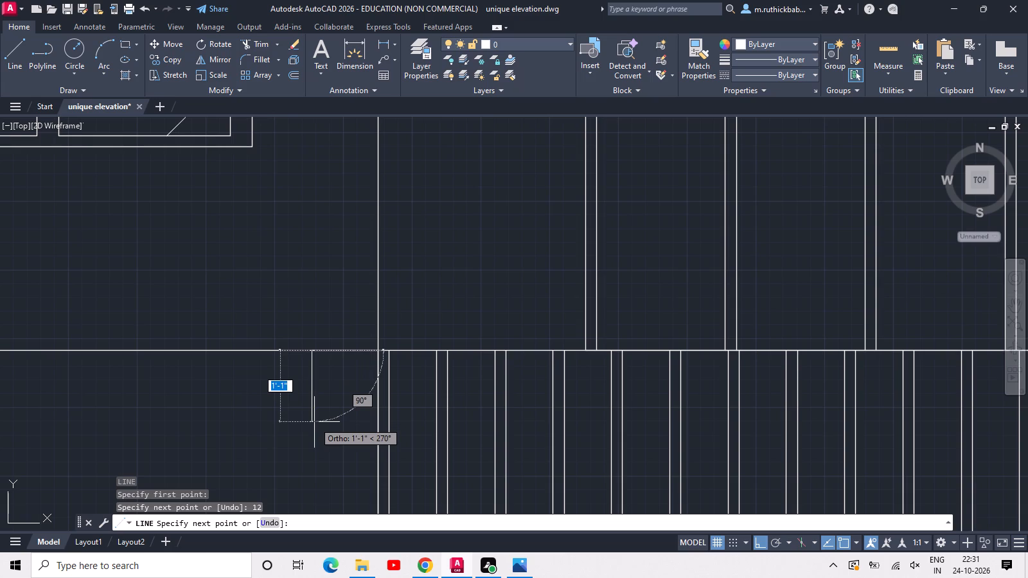
pyautogui.write('6')
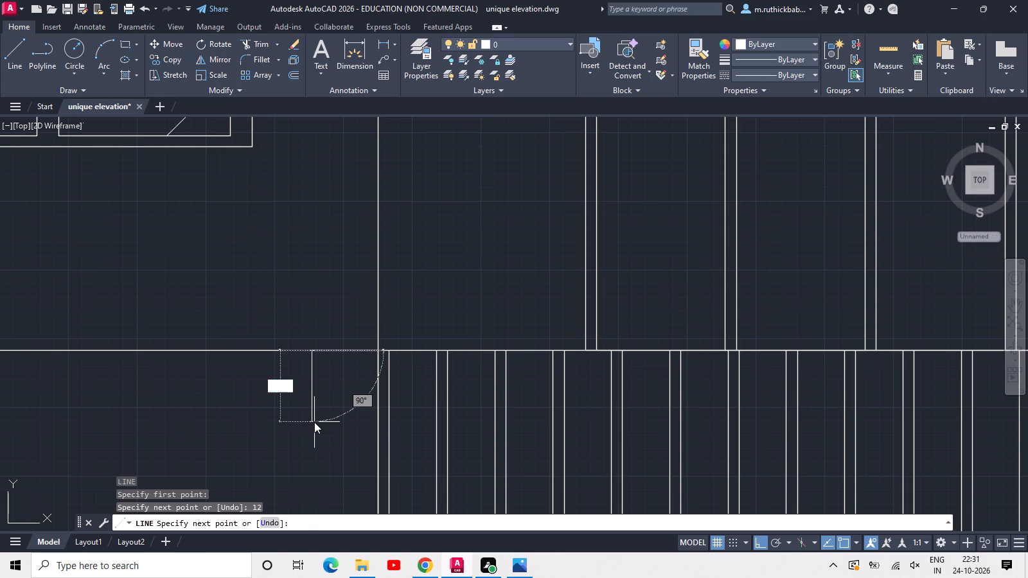
pyautogui.press('space')
pyautogui.press('space')
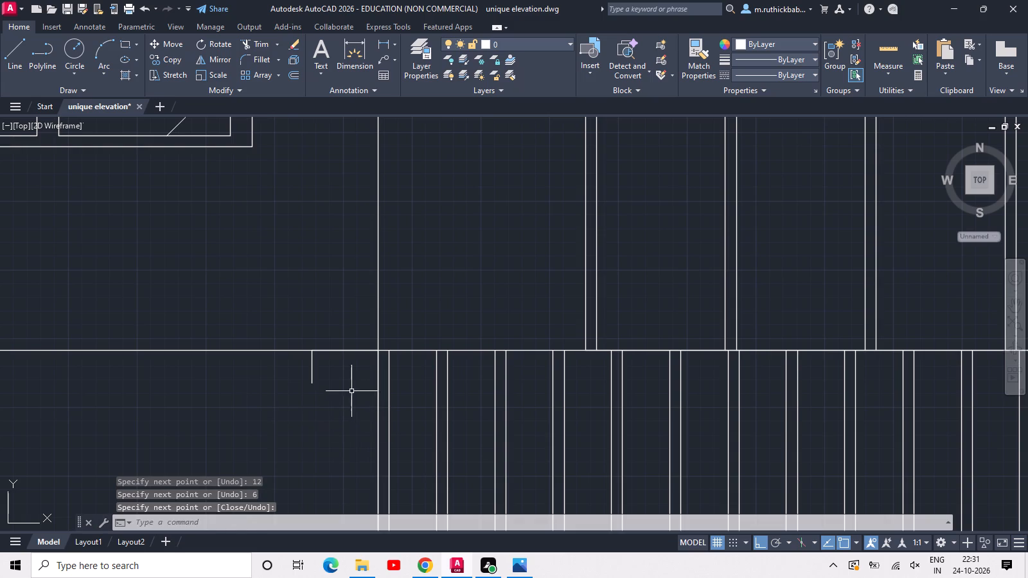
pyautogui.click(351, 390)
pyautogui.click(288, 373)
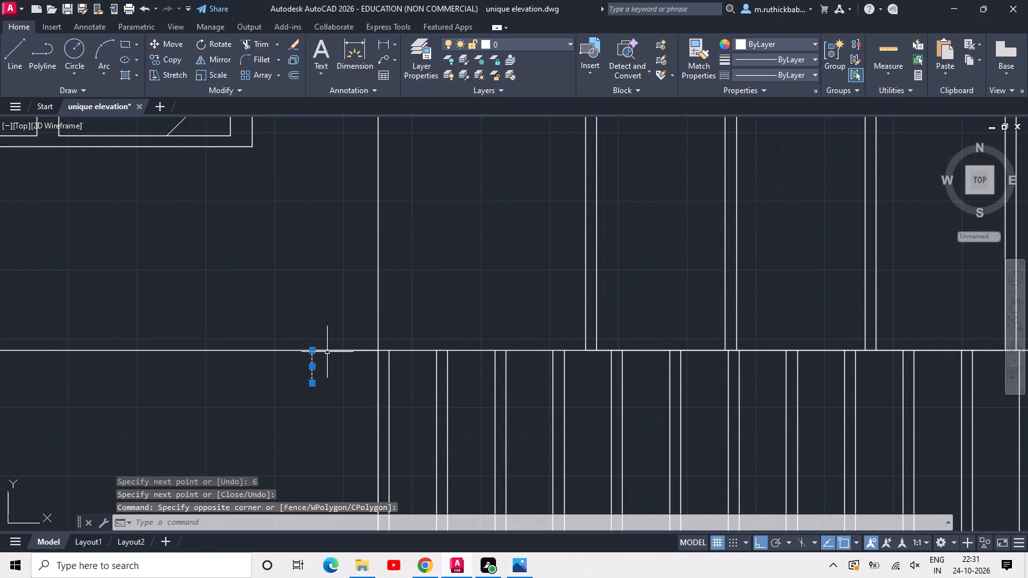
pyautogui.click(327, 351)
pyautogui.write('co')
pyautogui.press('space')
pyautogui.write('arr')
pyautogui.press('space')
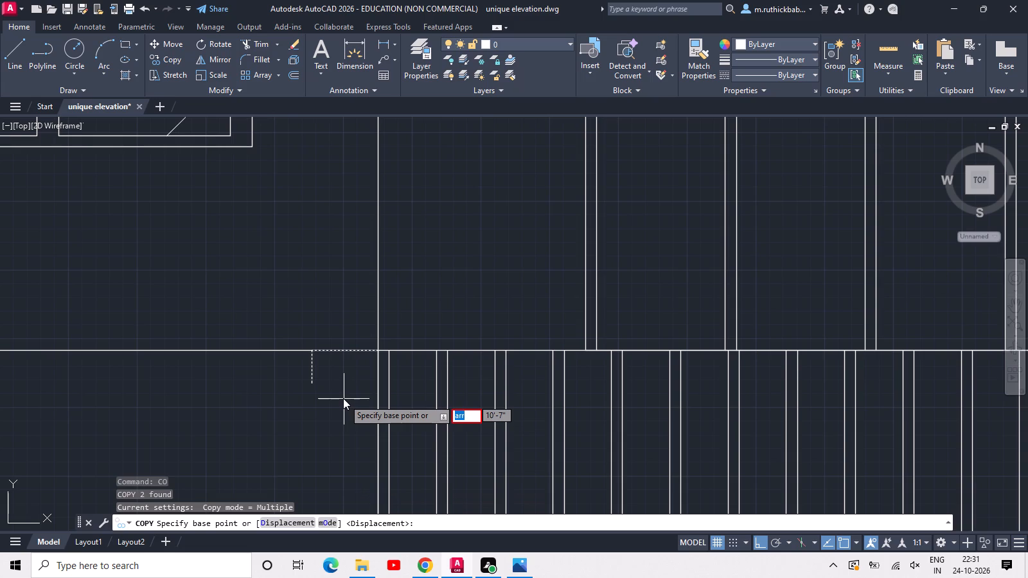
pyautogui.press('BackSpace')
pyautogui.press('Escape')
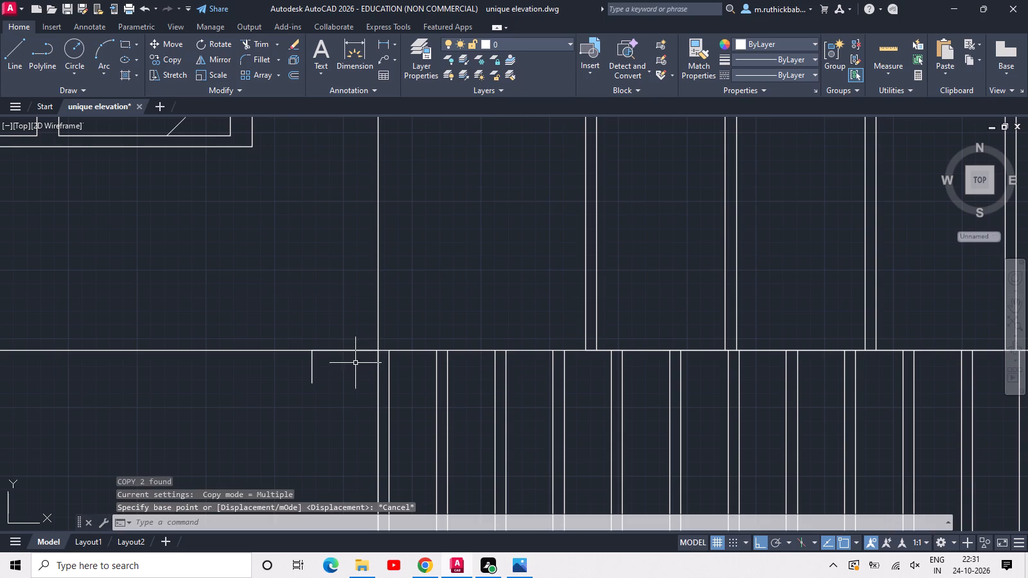
# Copy the tread and riser from the wall corner as an array of 8 items, with the second point at the riser's lower end.
pyautogui.click(353, 370)
pyautogui.click(299, 372)
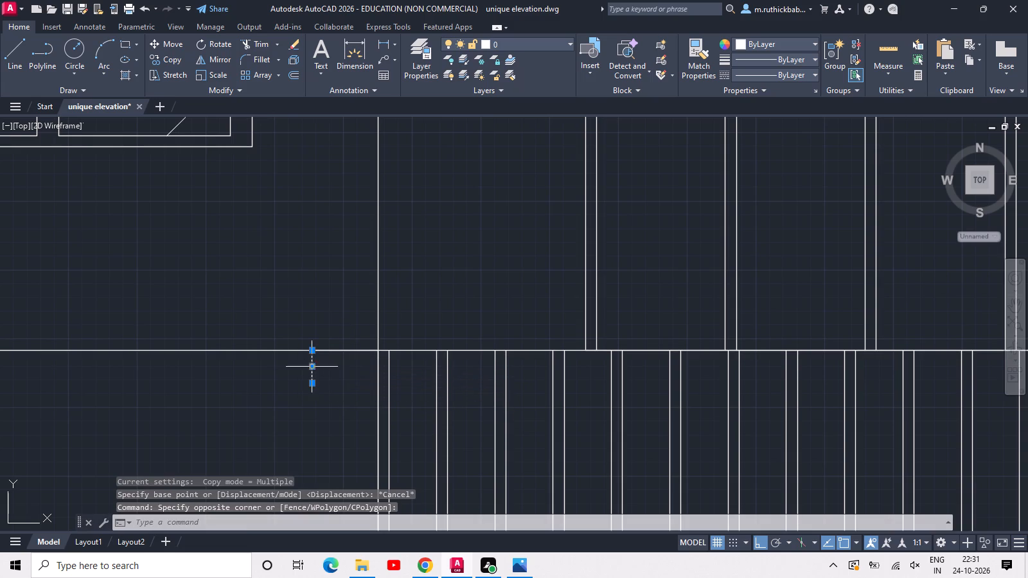
pyautogui.click(291, 335)
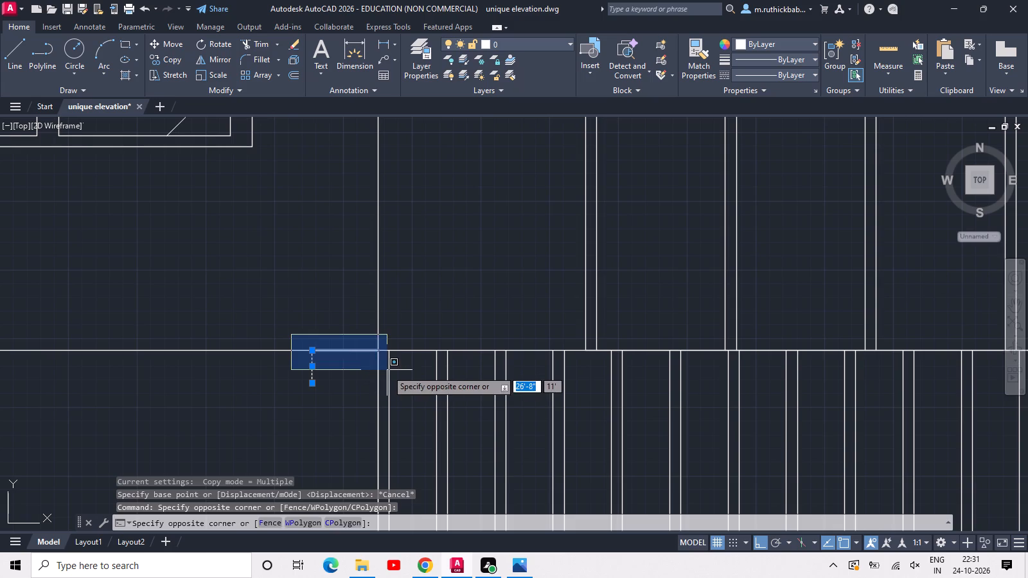
pyautogui.click(387, 370)
pyautogui.write('co')
pyautogui.press('space')
pyautogui.click(377, 351)
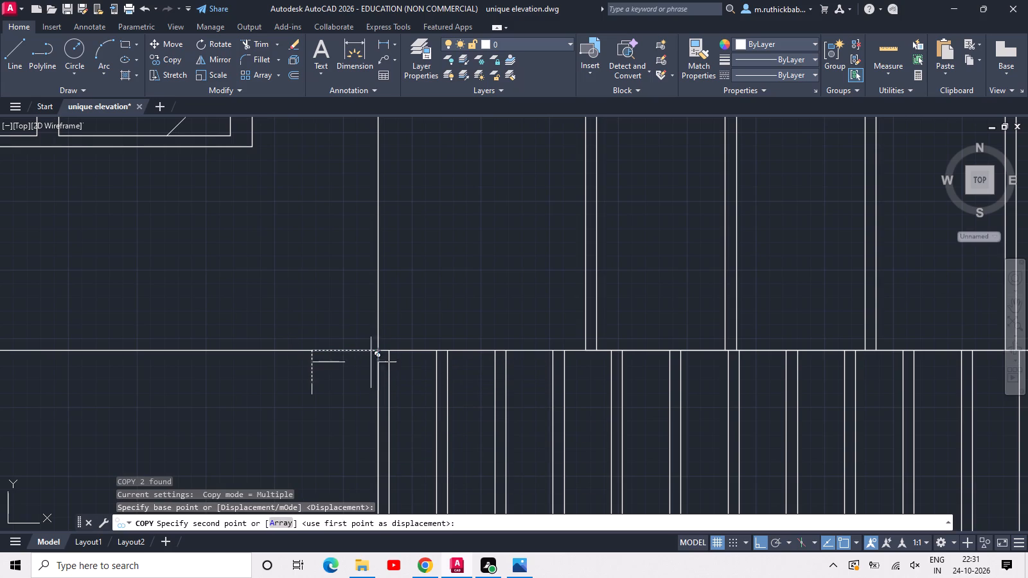
pyautogui.write('arr')
pyautogui.press('space')
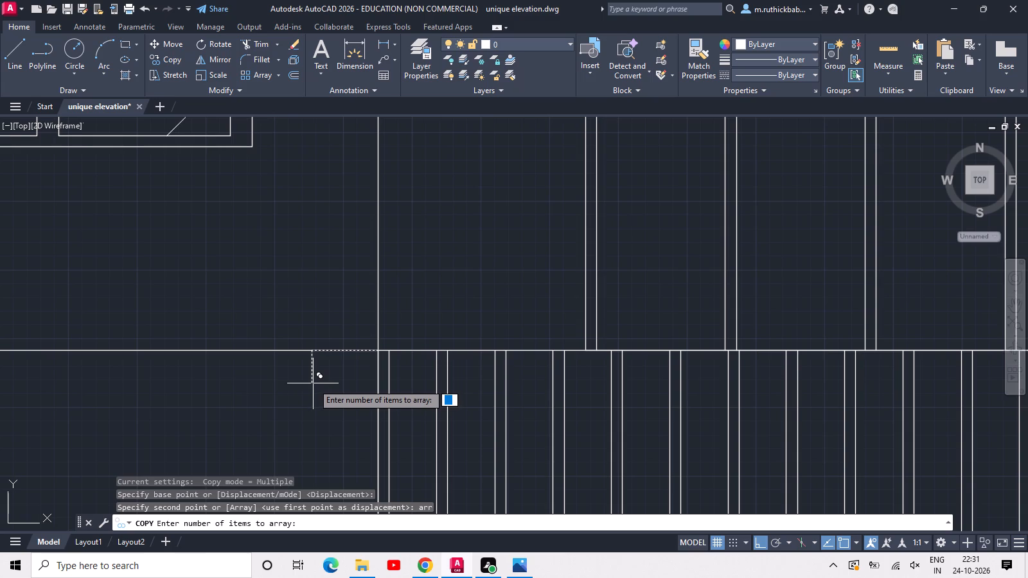
pyautogui.write('8')
pyautogui.press('space')
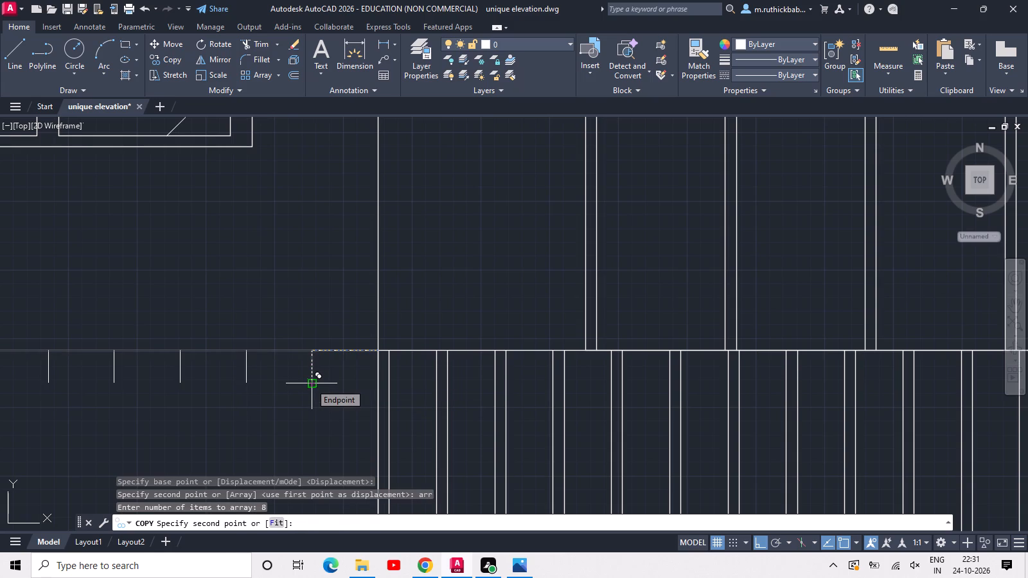
pyautogui.click(310, 383)
pyautogui.press('Escape')
# Erase the three stair lines that extend below the ground line.
pyautogui.scroll(-4, 310, 386)
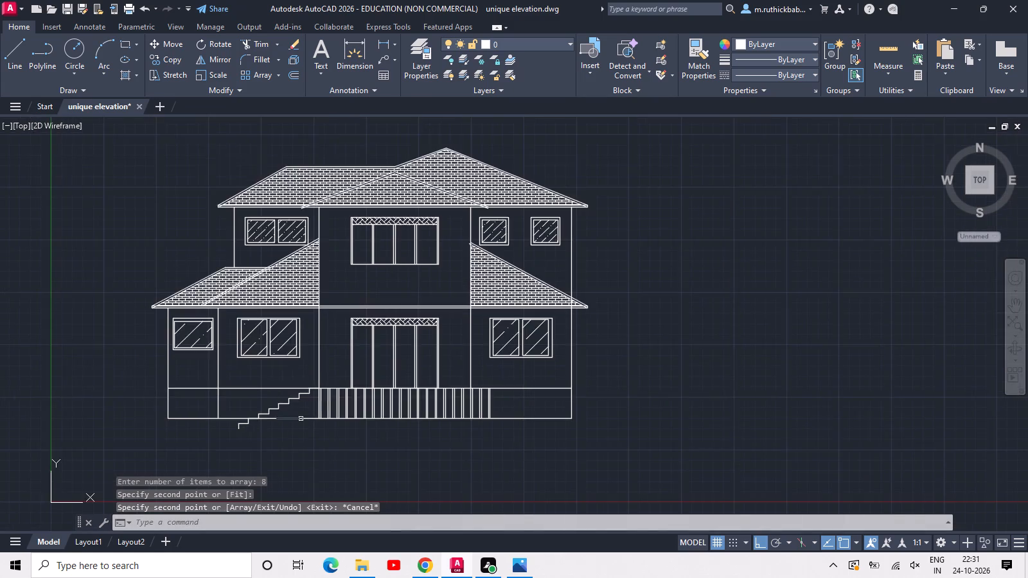
pyautogui.scroll(3, 285, 432)
pyautogui.scroll(2, 213, 409)
pyautogui.moveTo(218, 410); pyautogui.dragTo(580, 437, button='middle')
pyautogui.moveTo(524, 437); pyautogui.dragTo(473, 442)
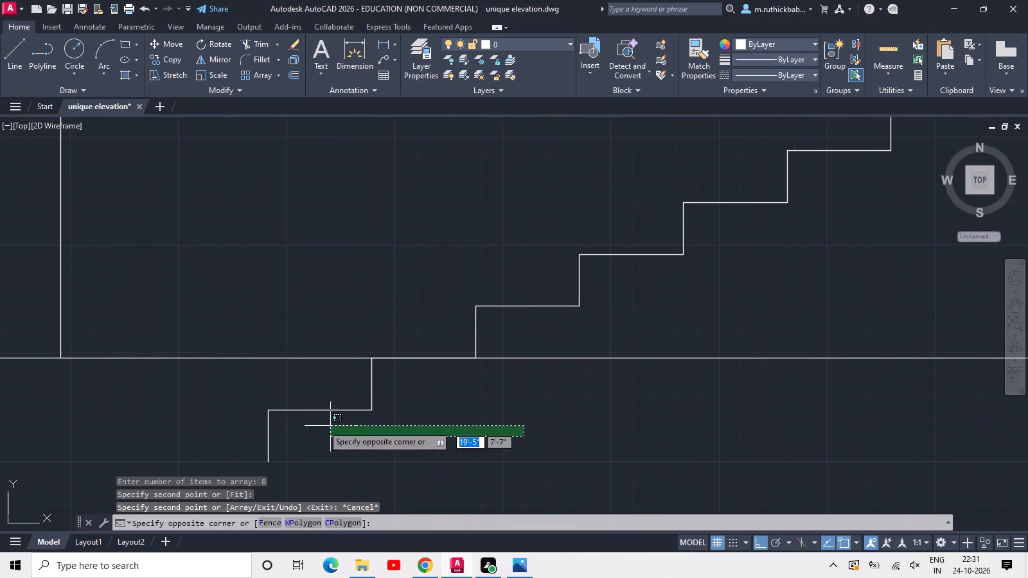
pyautogui.click(262, 385)
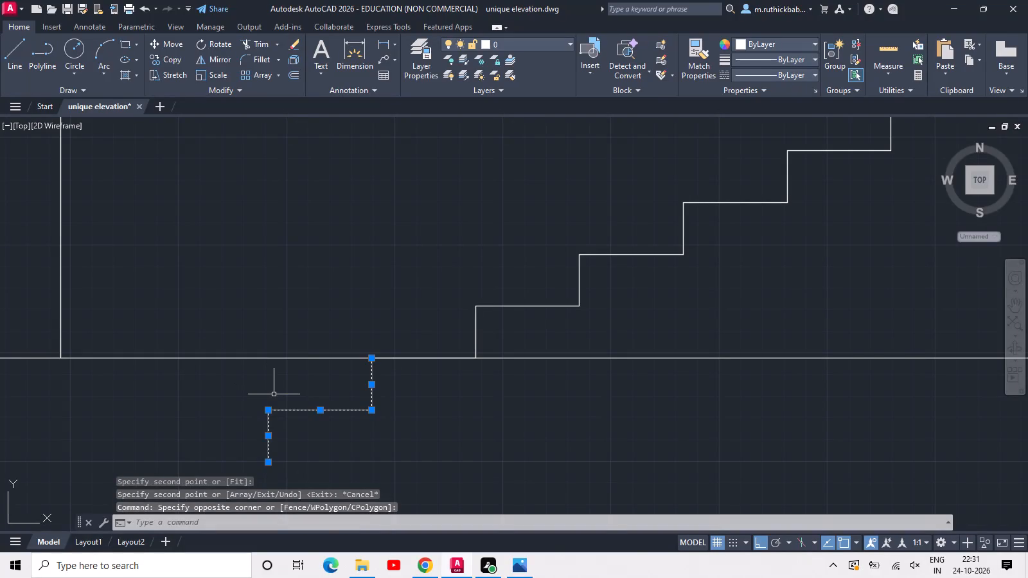
pyautogui.press('Delete')
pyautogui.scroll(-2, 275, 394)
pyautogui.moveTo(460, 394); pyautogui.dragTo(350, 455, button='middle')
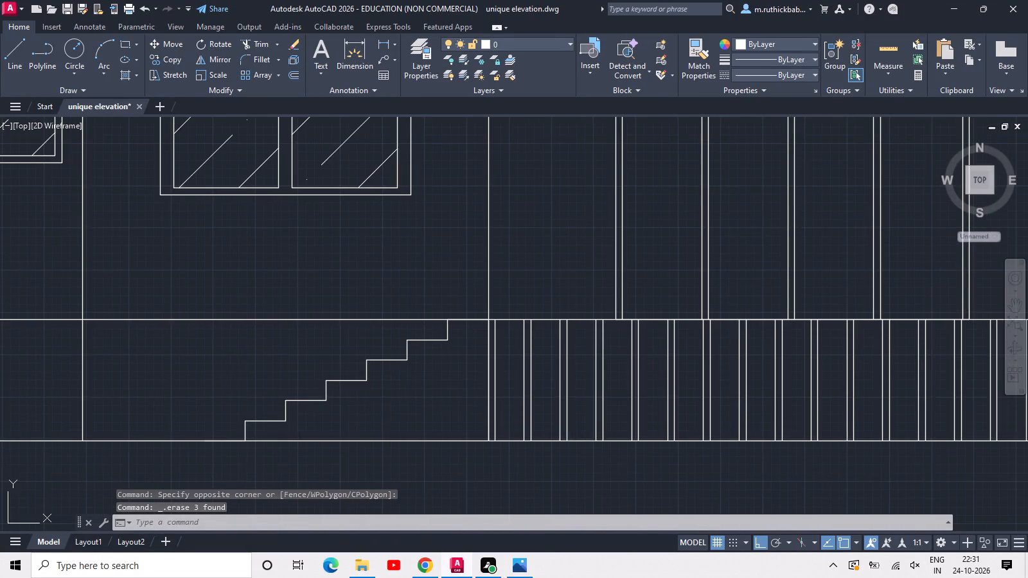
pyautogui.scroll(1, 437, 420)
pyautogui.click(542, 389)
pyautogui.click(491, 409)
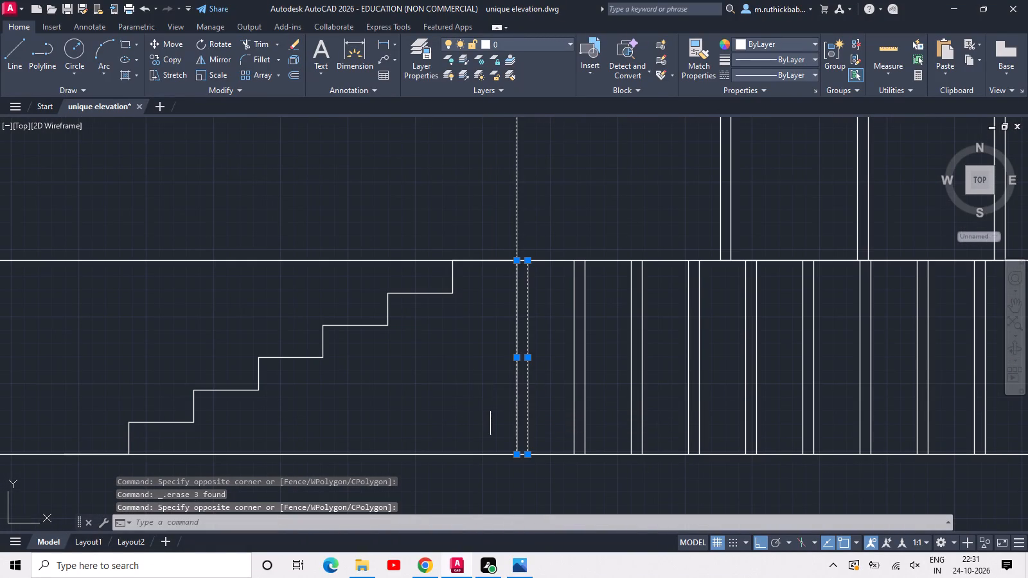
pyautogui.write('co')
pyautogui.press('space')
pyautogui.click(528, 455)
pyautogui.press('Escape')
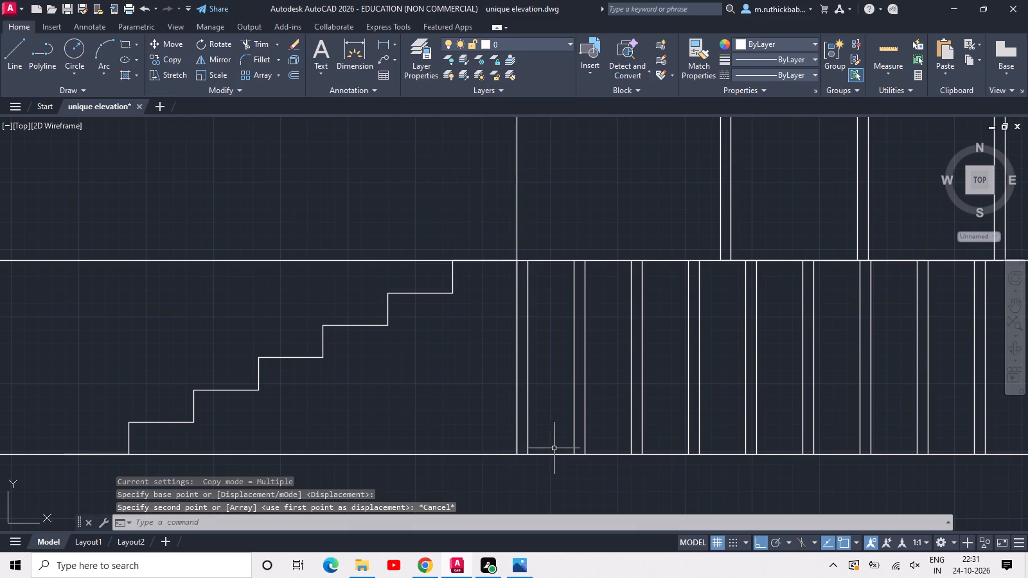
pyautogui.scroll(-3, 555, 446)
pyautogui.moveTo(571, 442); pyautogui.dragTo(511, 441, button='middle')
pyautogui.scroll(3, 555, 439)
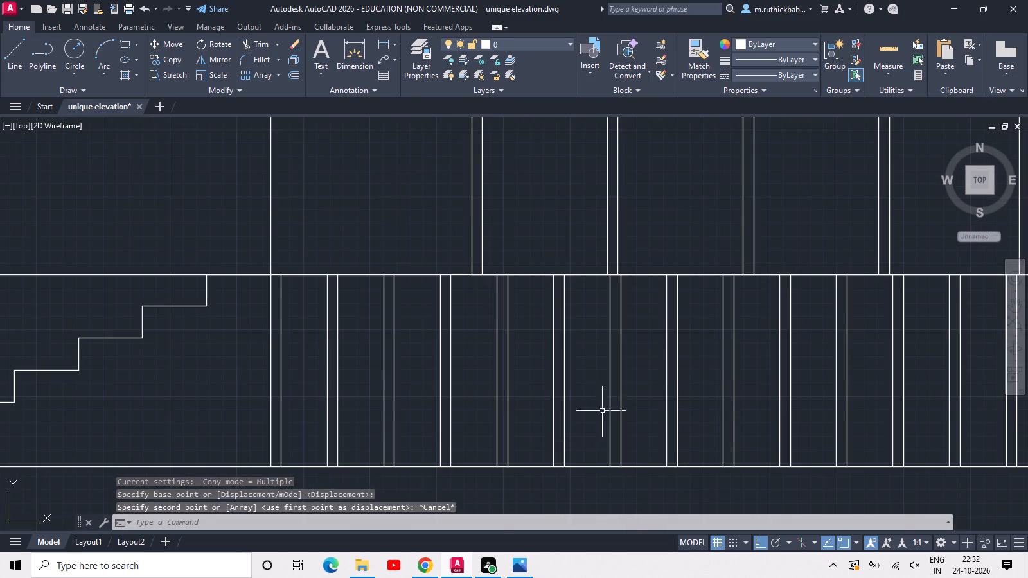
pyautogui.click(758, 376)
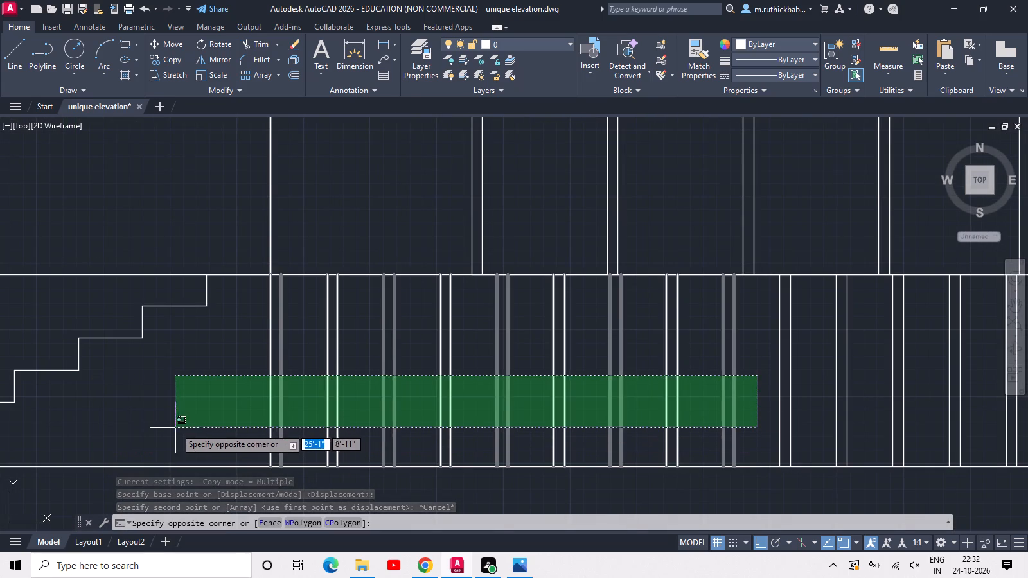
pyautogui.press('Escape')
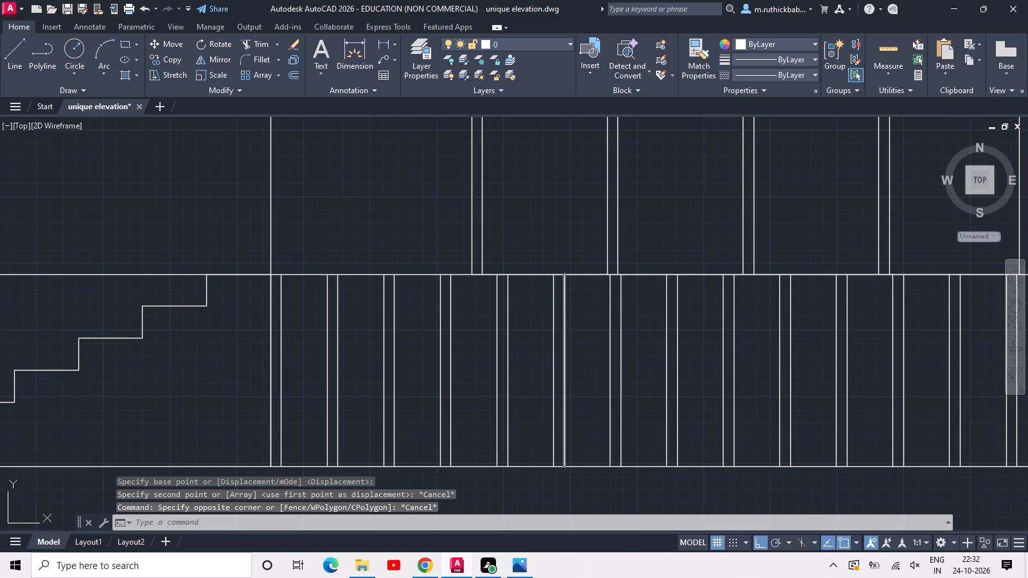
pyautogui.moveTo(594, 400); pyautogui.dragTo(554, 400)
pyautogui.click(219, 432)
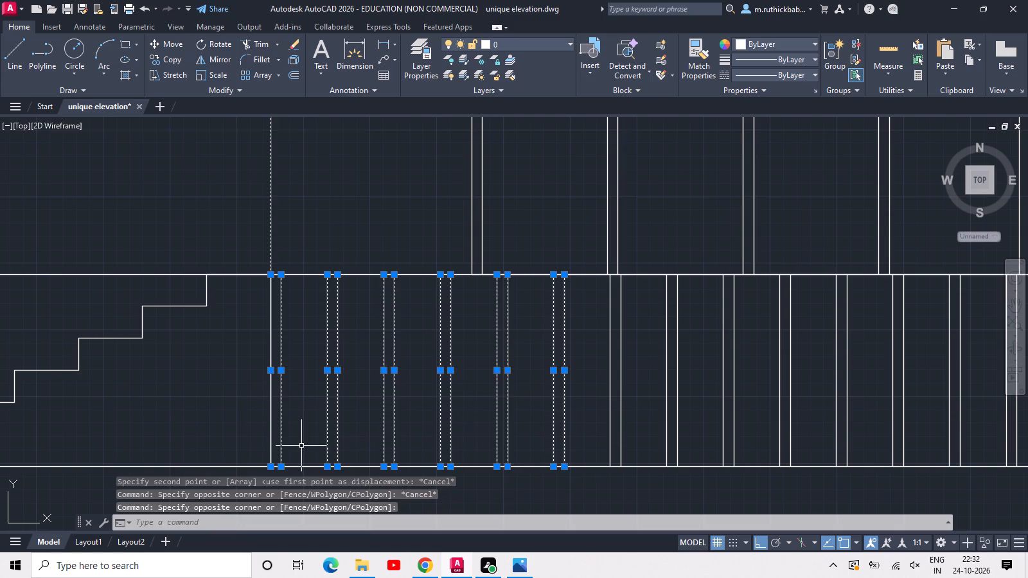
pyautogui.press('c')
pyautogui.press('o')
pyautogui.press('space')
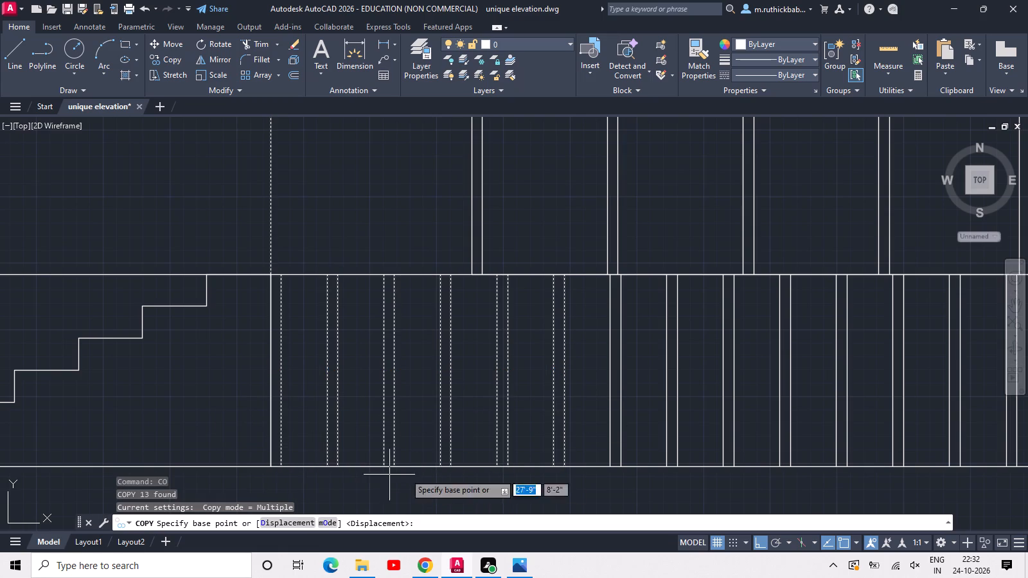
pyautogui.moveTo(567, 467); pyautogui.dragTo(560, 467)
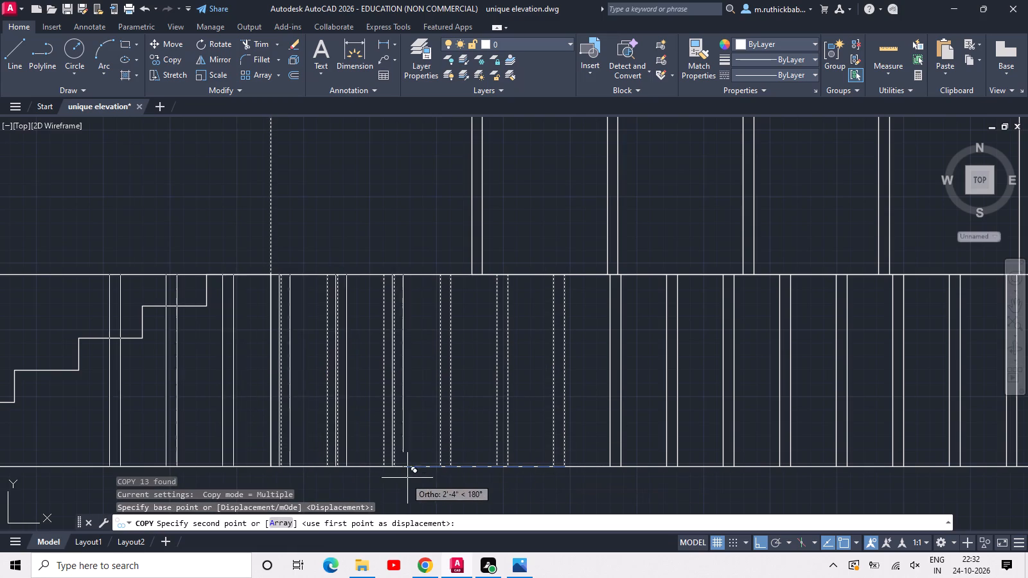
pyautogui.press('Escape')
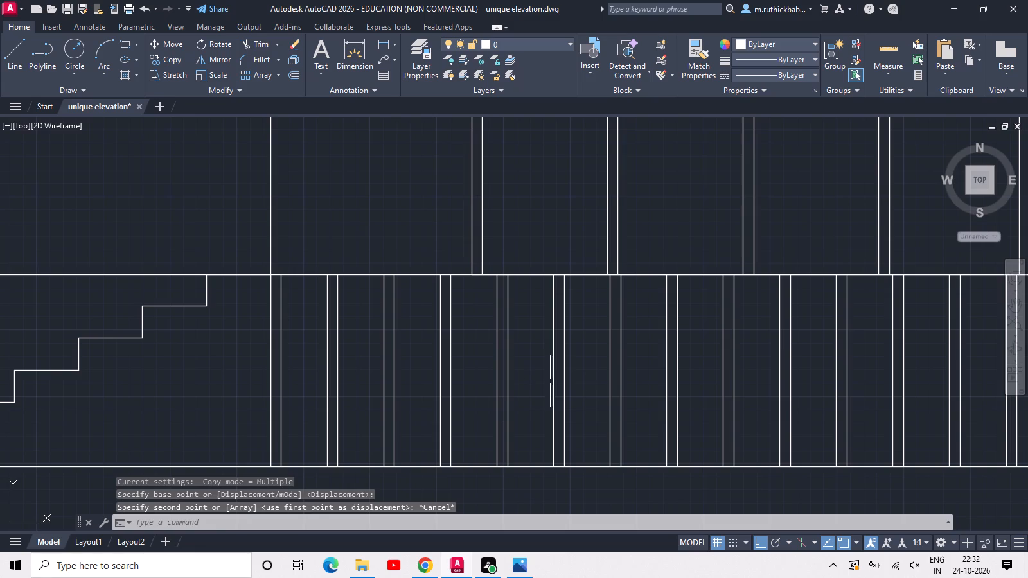
# Copy the six leftmost plinth line pairs leftward twice along the ground line, continuing their spacing behind and past the staircase.
pyautogui.moveTo(580, 382); pyautogui.dragTo(511, 389)
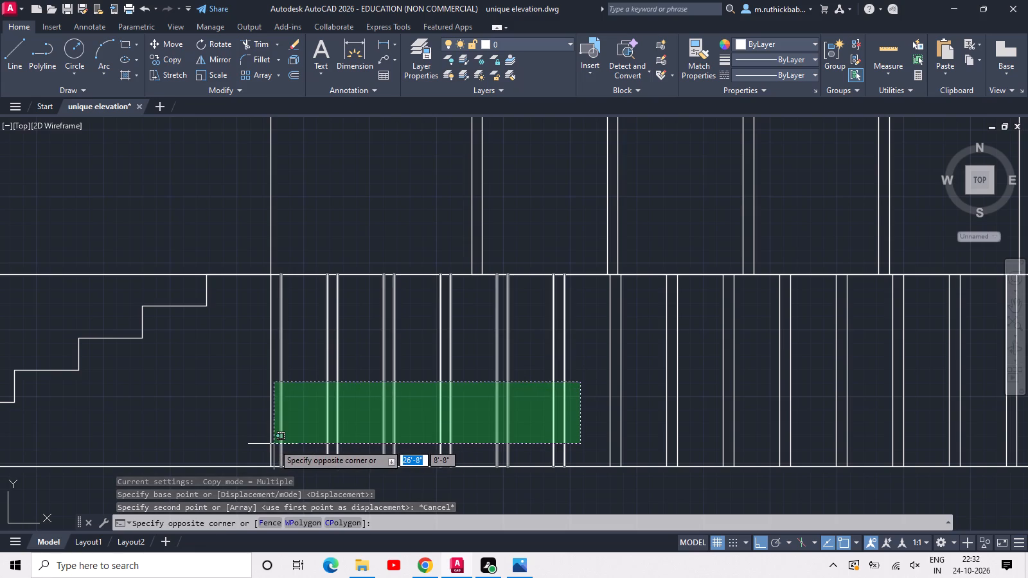
pyautogui.click(274, 444)
pyautogui.scroll(1, 258, 444)
pyautogui.click(278, 439)
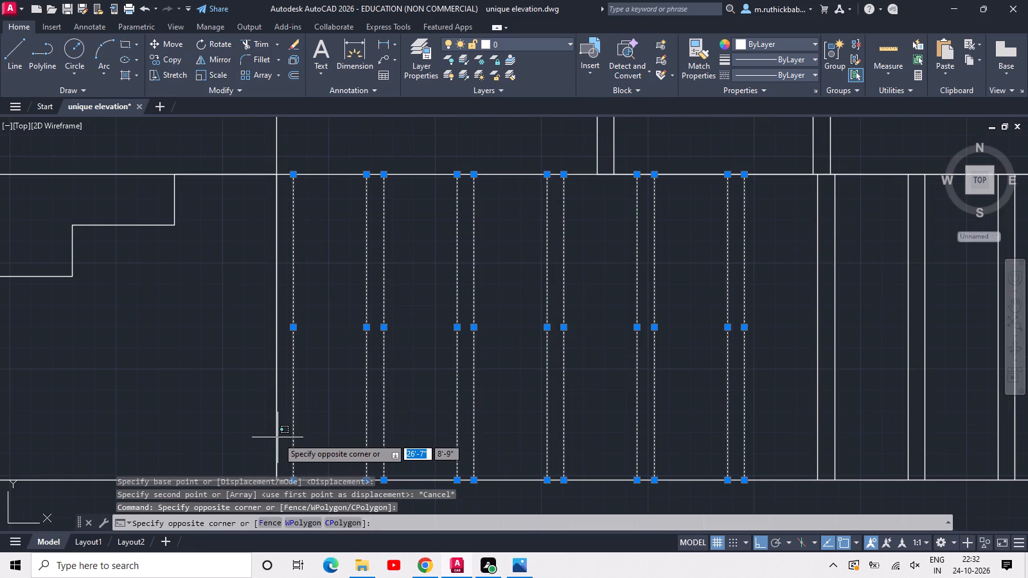
pyautogui.click(278, 437)
pyautogui.click(278, 433)
pyautogui.scroll(-2, 279, 431)
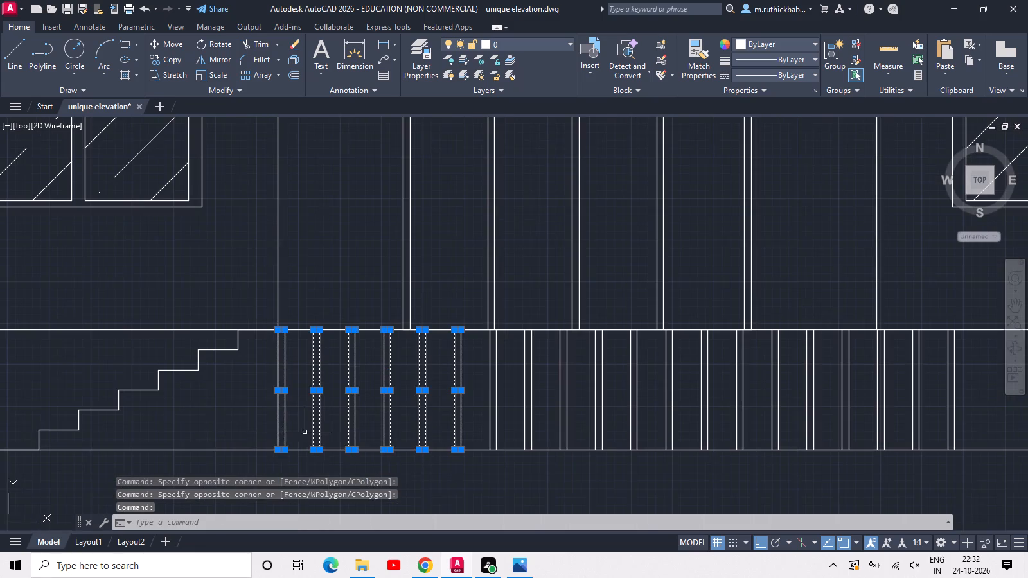
pyautogui.press('c')
pyautogui.write('o')
pyautogui.press('space')
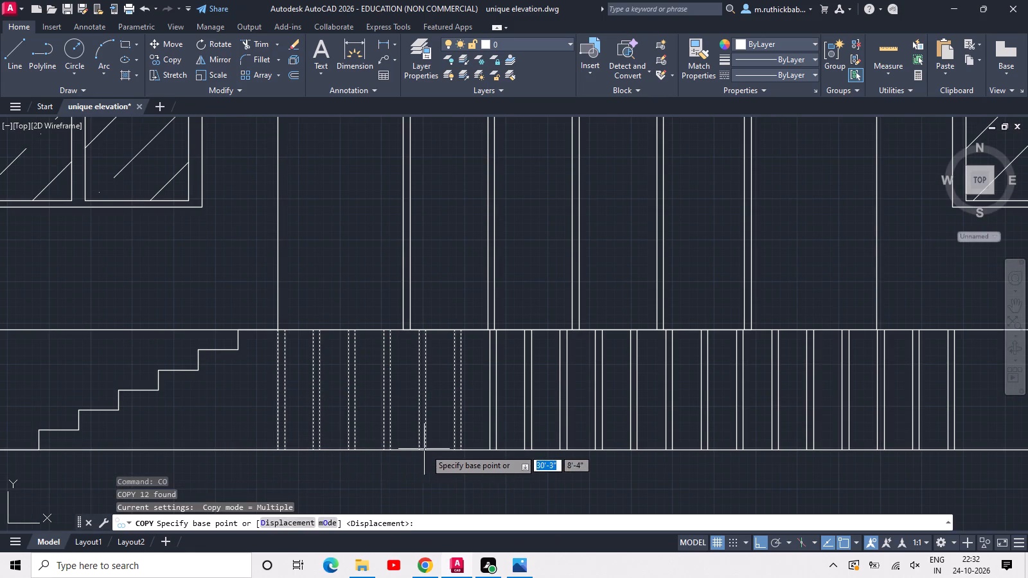
pyautogui.click(461, 448)
pyautogui.scroll(1, 284, 457)
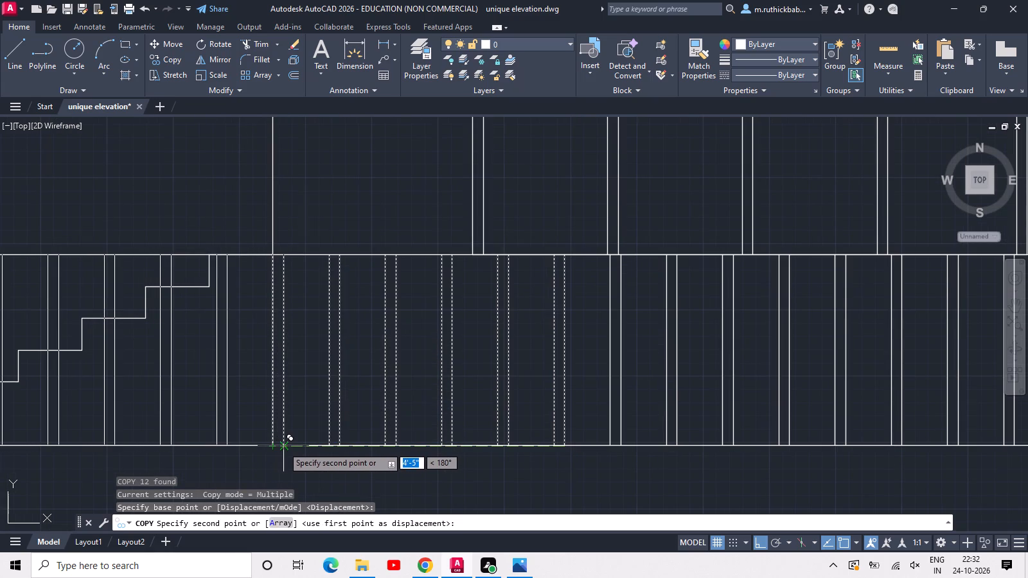
pyautogui.click(283, 446)
pyautogui.moveTo(181, 438); pyautogui.dragTo(533, 380, button='middle')
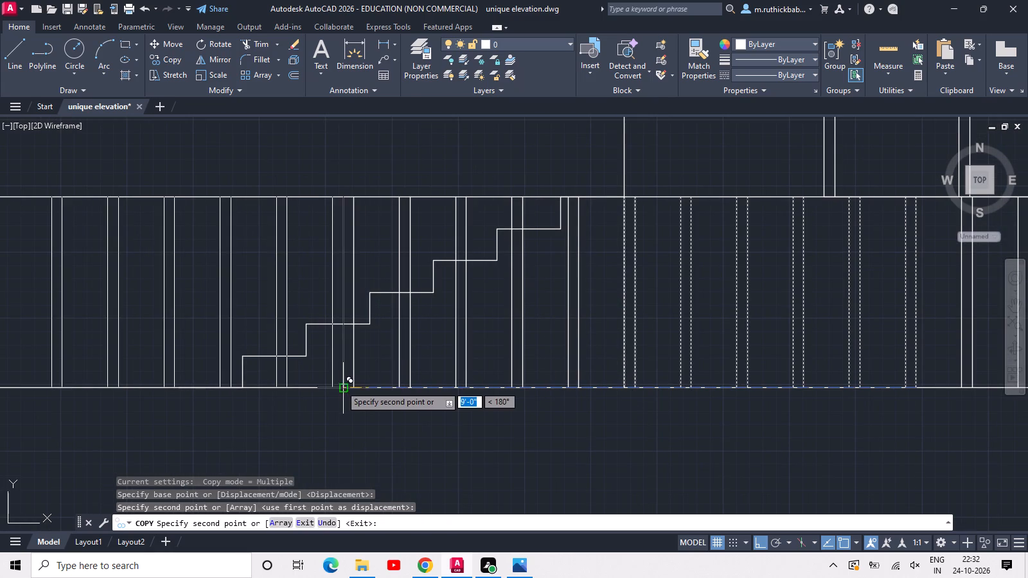
pyautogui.scroll(2, 355, 383)
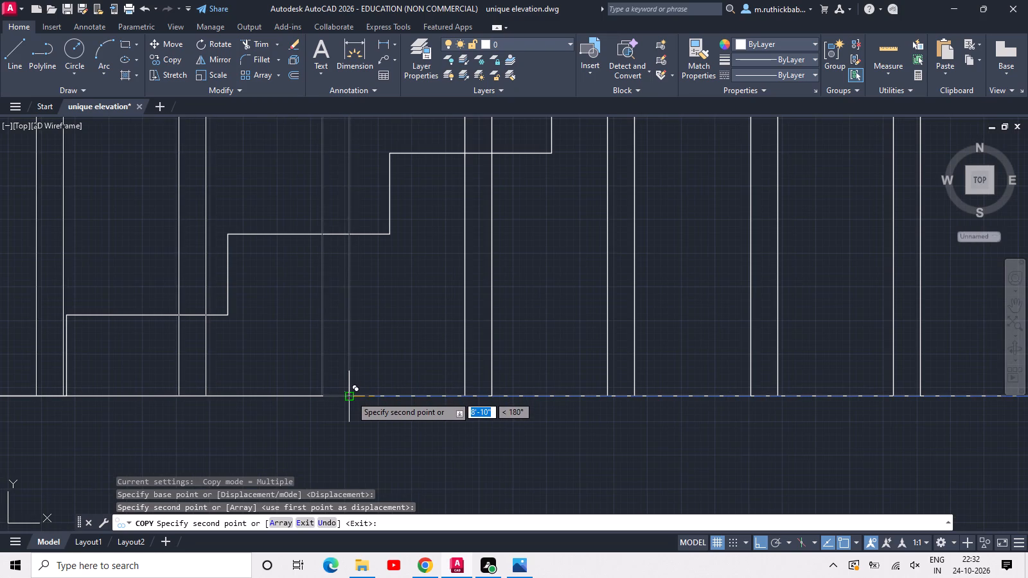
pyautogui.click(351, 396)
pyautogui.press('Escape')
# Erase the four copied line pairs at the far left, at and beyond the staircase's bottom riser.
pyautogui.scroll(-3, 347, 396)
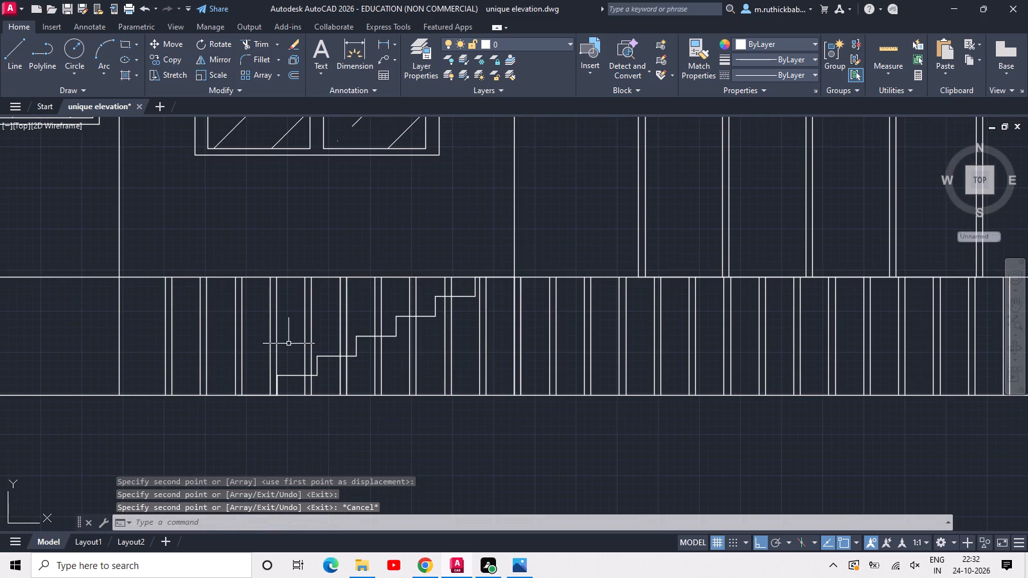
pyautogui.moveTo(288, 343); pyautogui.dragTo(283, 342)
pyautogui.click(159, 363)
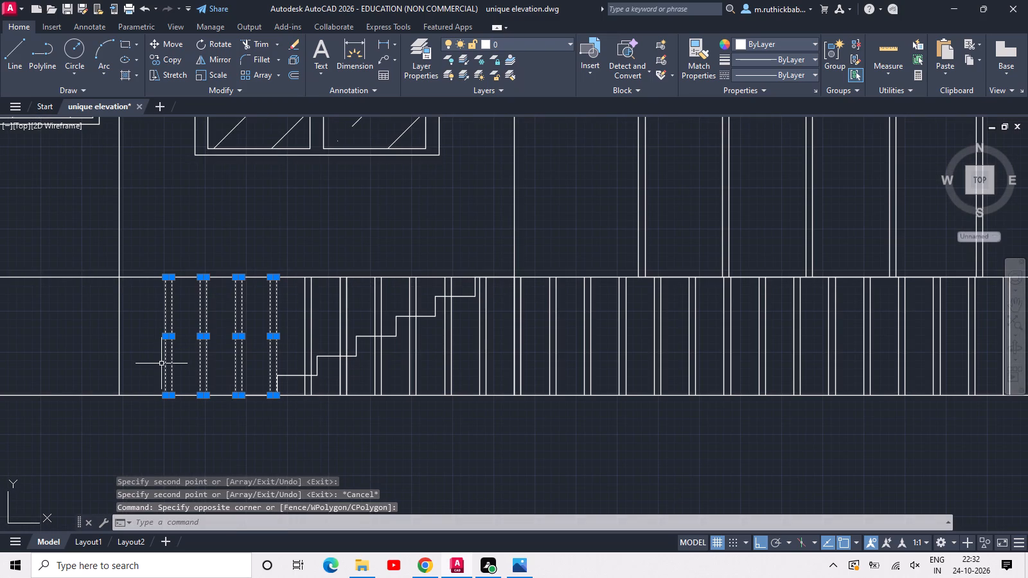
pyautogui.press('BackSpace')
pyautogui.press('Delete')
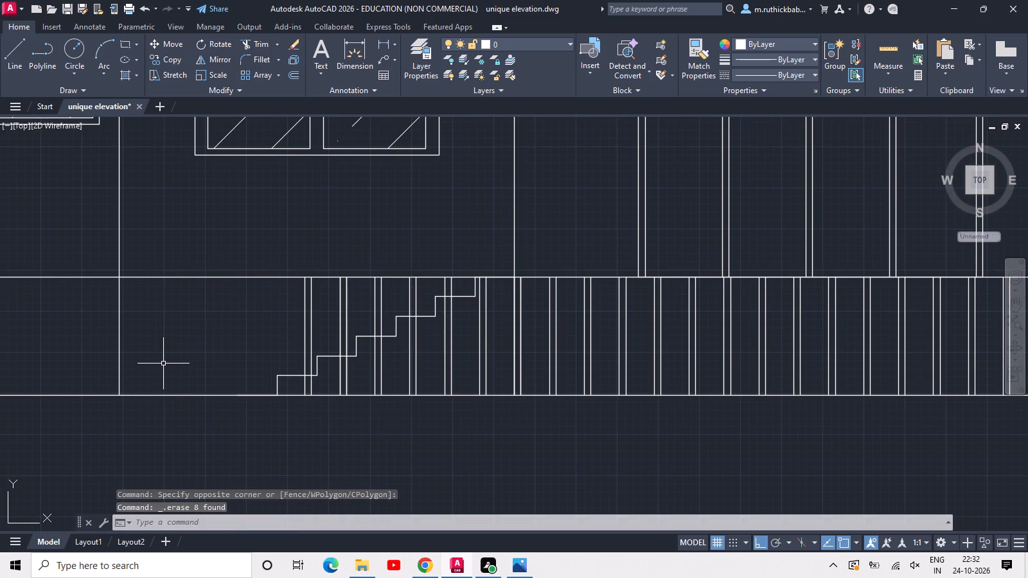
# Trim the copied vertical lines above the stair profile with a fence running from the bottom step up to the plinth top.
pyautogui.write('tr')
pyautogui.press('space')
pyautogui.press('space')
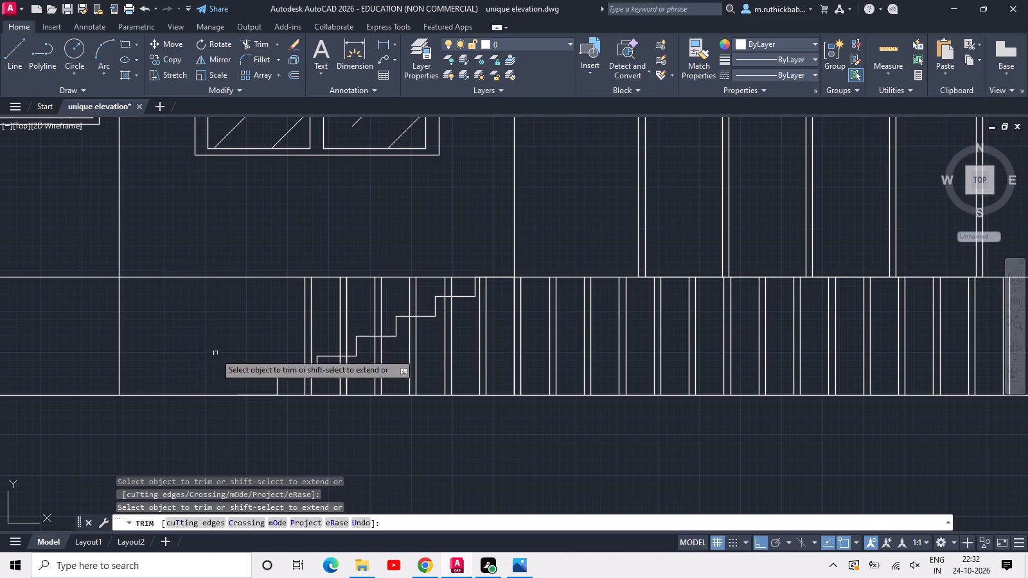
pyautogui.moveTo(265, 360); pyautogui.dragTo(285, 354)
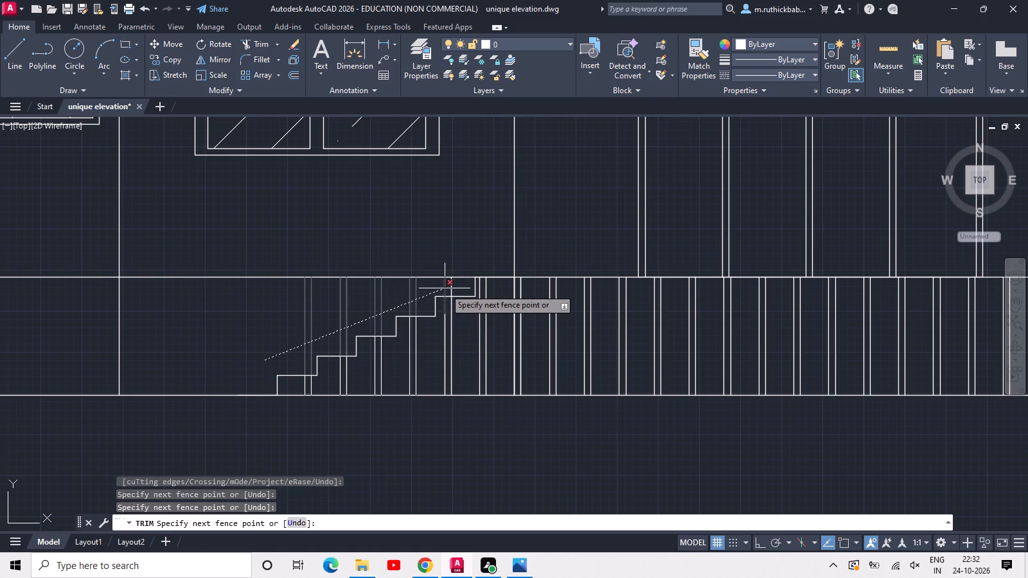
pyautogui.click(461, 284)
pyautogui.press('Escape')
# Save the drawing.
pyautogui.moveTo(374, 302); pyautogui.dragTo(121, 393, button='middle')
pyautogui.scroll(-2, 98, 398)
pyautogui.moveTo(136, 393); pyautogui.dragTo(387, 325, button='middle')
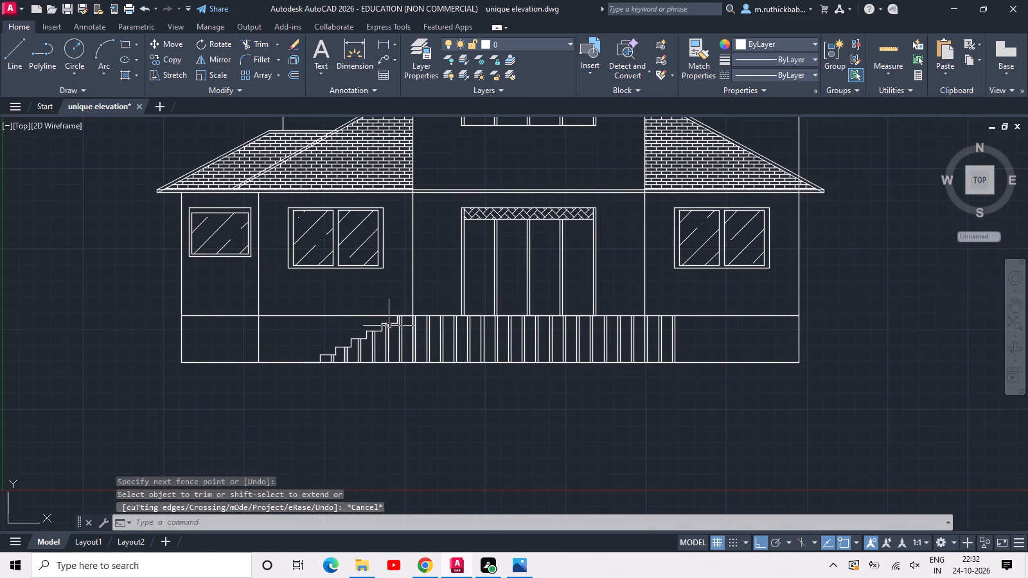
pyautogui.hotkey('ctrl', 's')
pyautogui.hotkey('ctrl', 's')
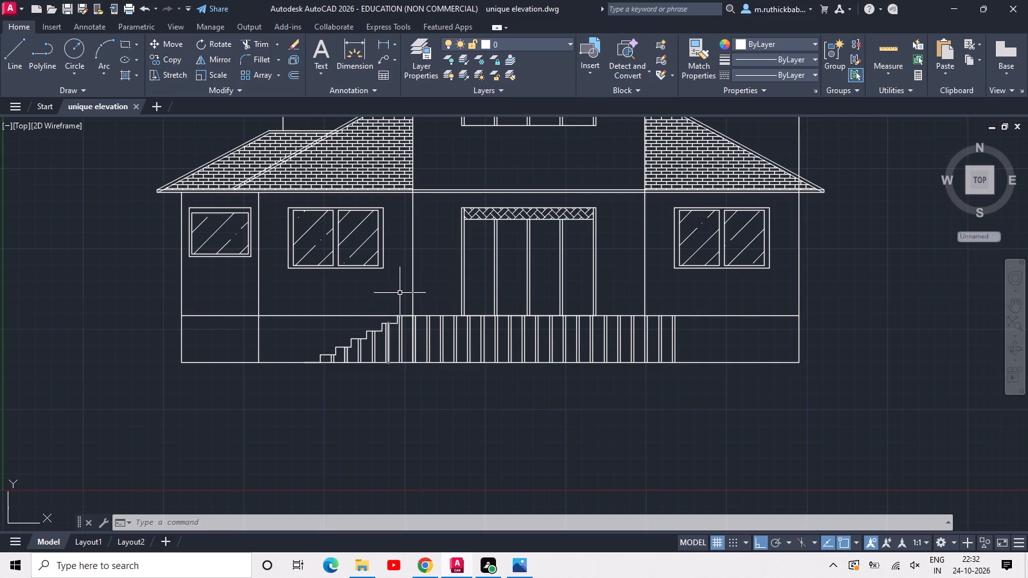
# Draw a narrow upright rectangular post on the plinth-top line, just inside the central bay's right wall line.
pyautogui.middleClick(528, 319)
pyautogui.scroll(2, 691, 311)
pyautogui.write('rec')
pyautogui.press('space')
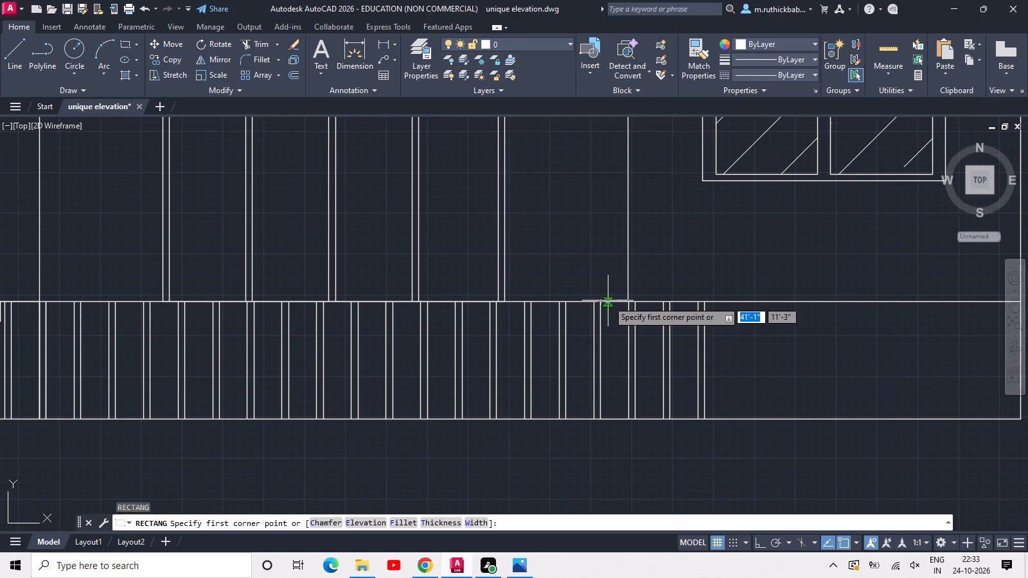
pyautogui.click(608, 301)
pyautogui.moveTo(587, 153); pyautogui.dragTo(610, 261, button='middle')
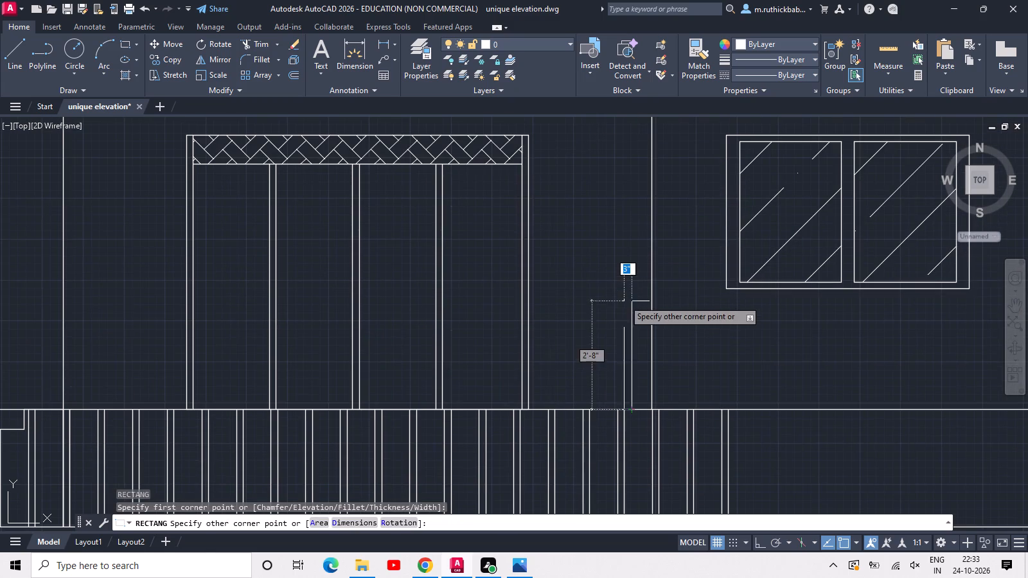
pyautogui.click(612, 284)
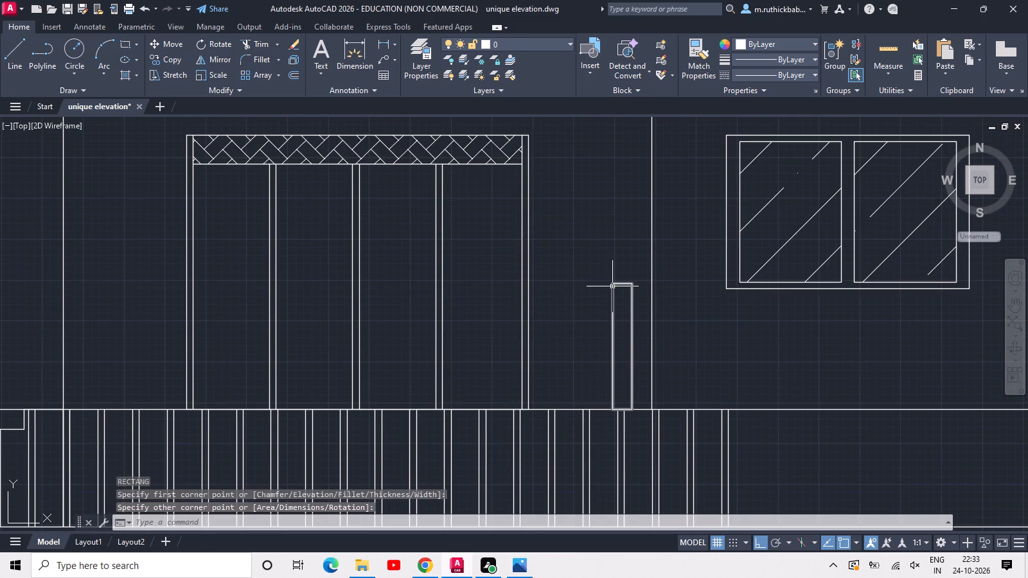
pyautogui.press('Escape')
# Copy the post from its lower-right corner as a fitted array of 9 items spanning 13'-0" leftward along the plinth top.
pyautogui.click(637, 304)
pyautogui.click(588, 333)
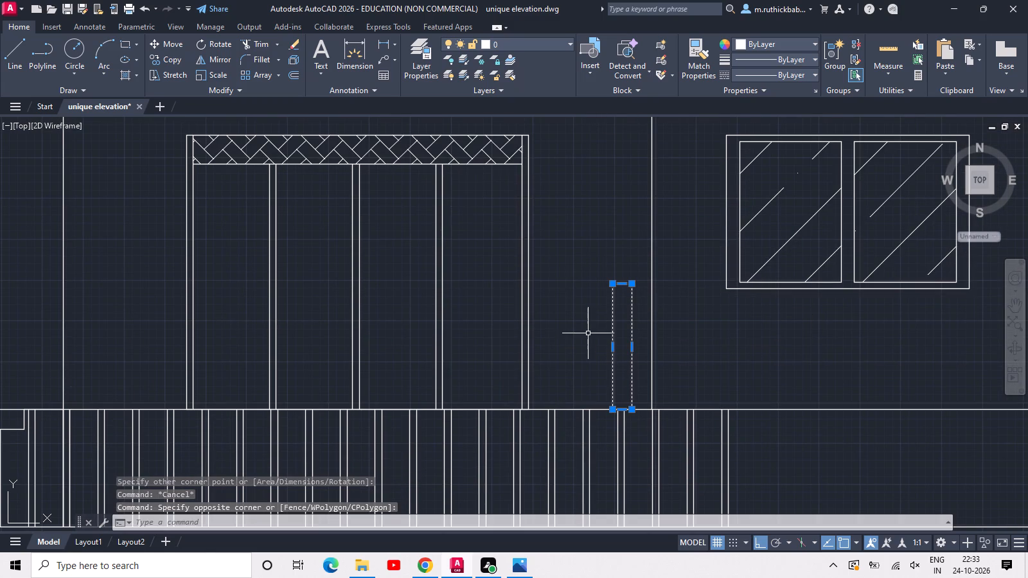
pyautogui.write('co')
pyautogui.press('space')
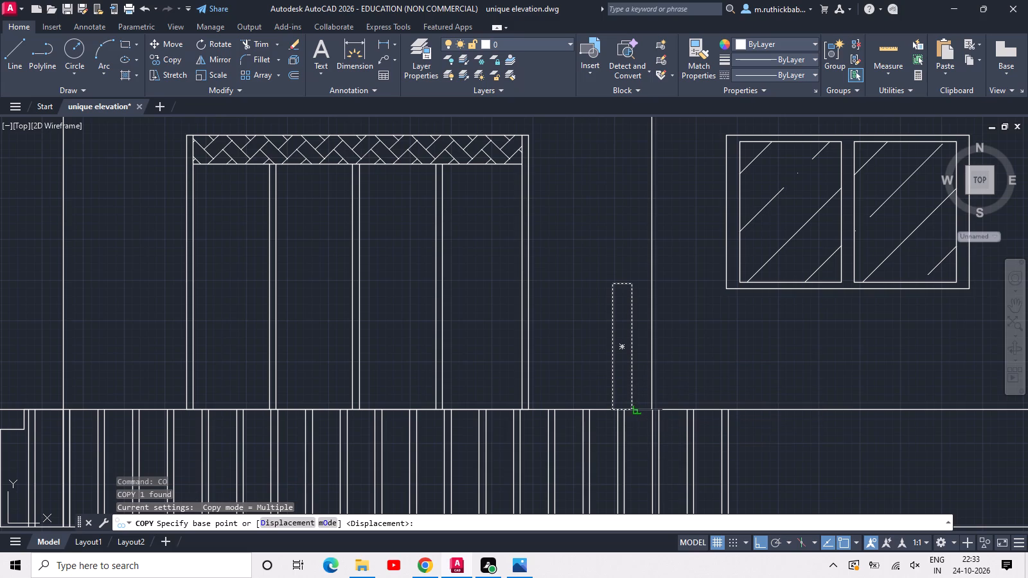
pyautogui.click(632, 410)
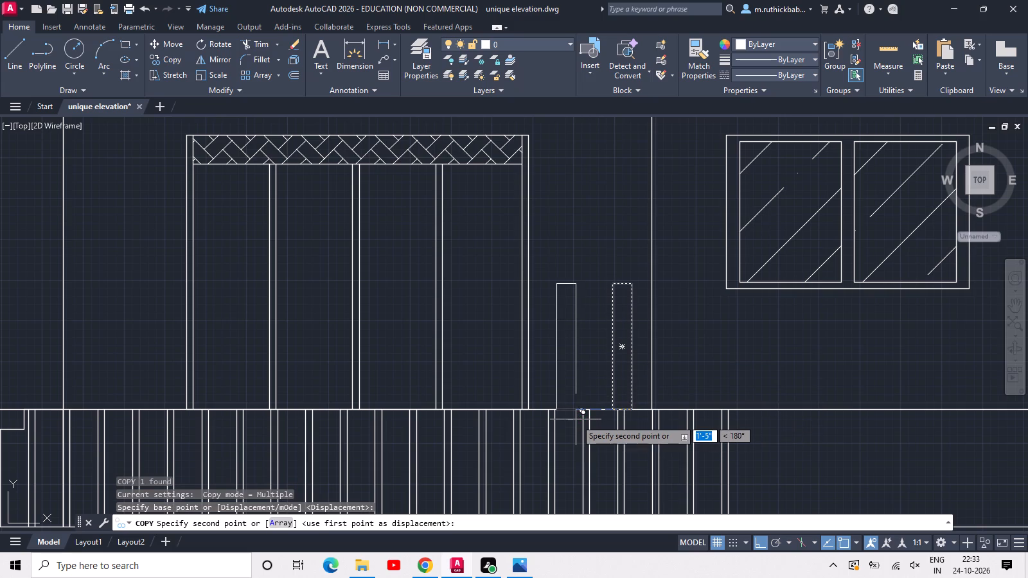
pyautogui.write('arr')
pyautogui.press('space')
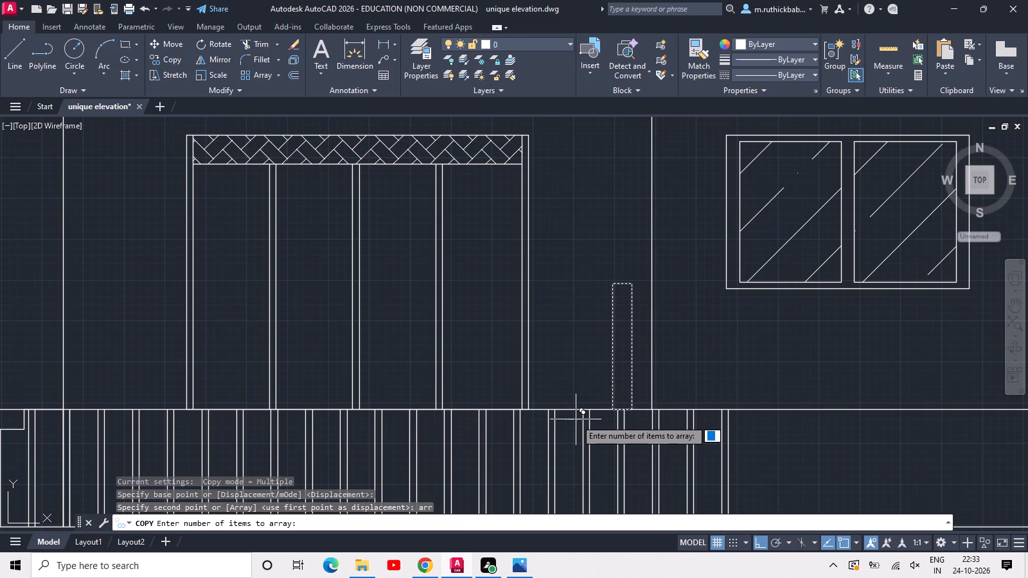
pyautogui.write('9')
pyautogui.press('space')
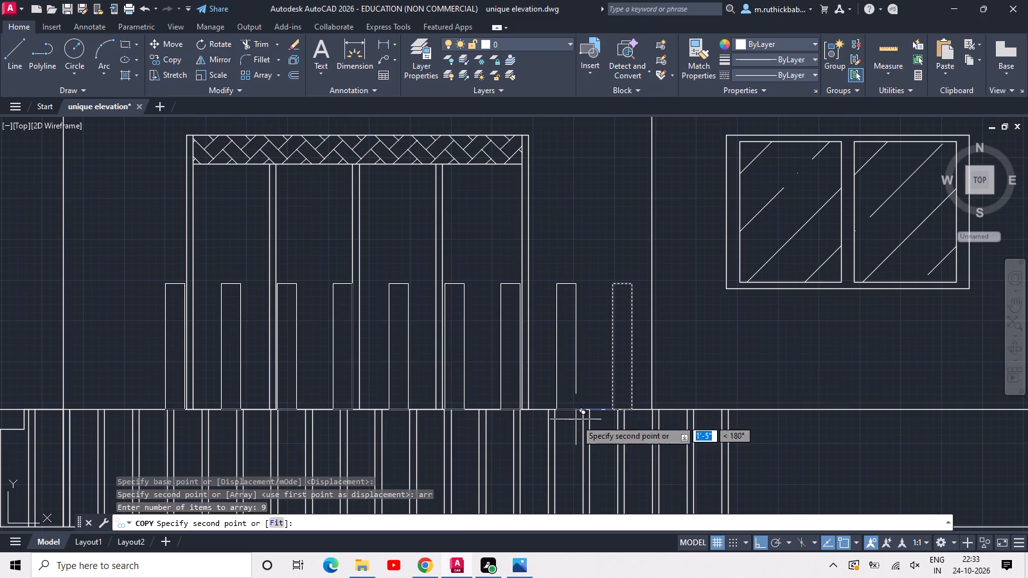
pyautogui.write('f')
pyautogui.press('space')
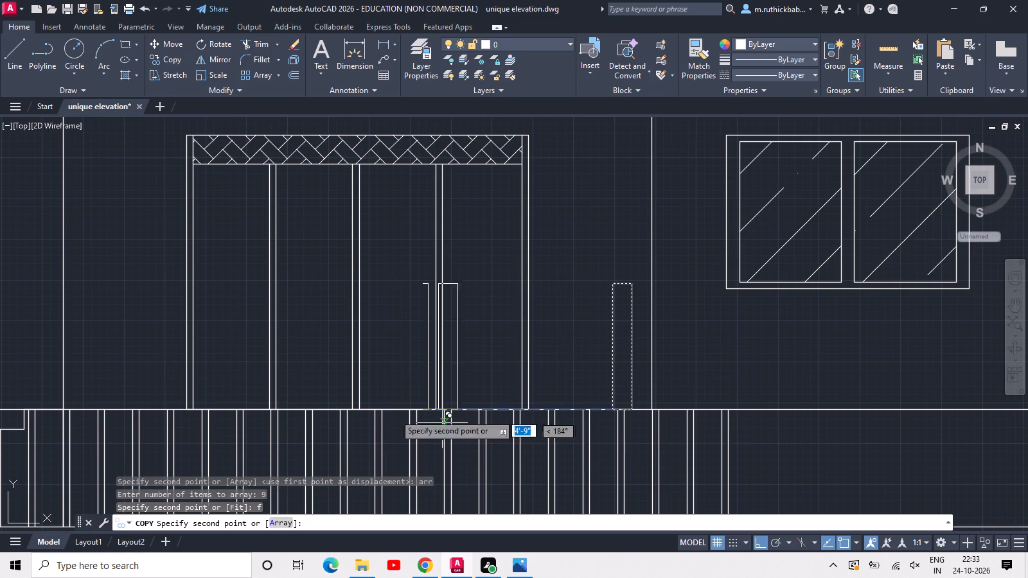
pyautogui.click(120, 409)
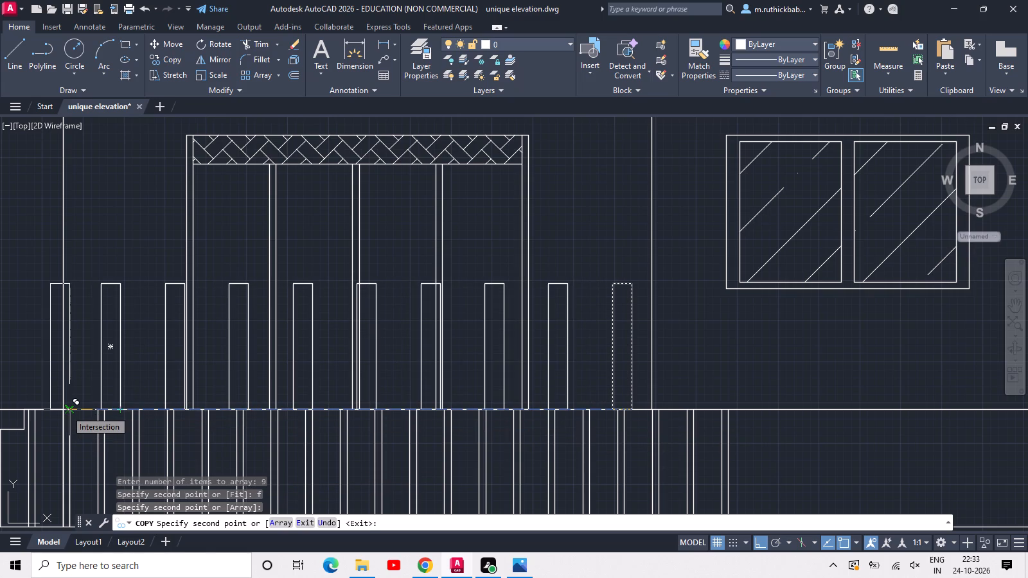
# Place further post copies at the central bay's left wall line and on the first, third and fifth stair treads from the bottom.
pyautogui.click(60, 410)
pyautogui.moveTo(58, 410); pyautogui.dragTo(558, 265, button='middle')
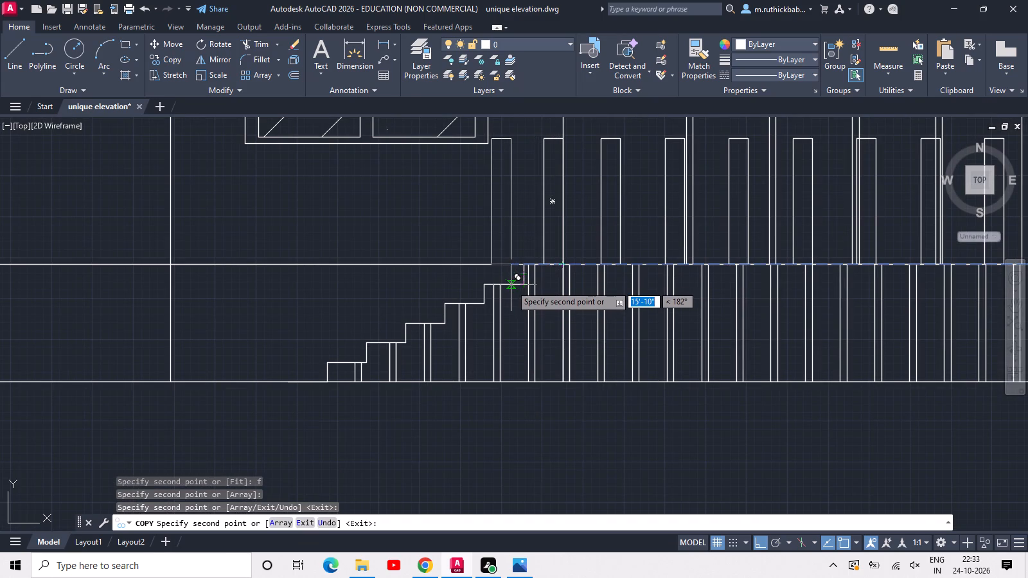
pyautogui.click(351, 362)
pyautogui.click(432, 324)
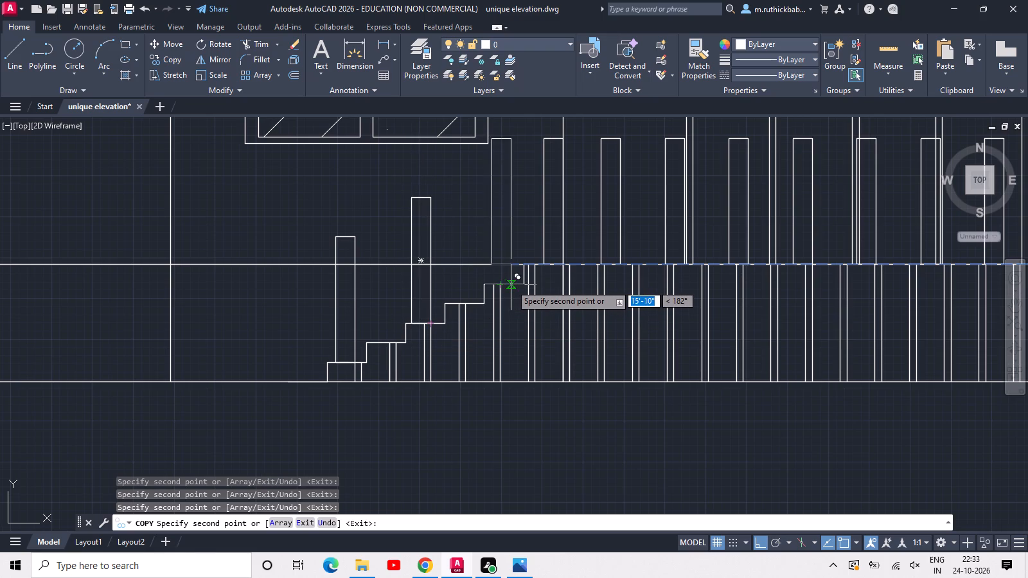
pyautogui.click(510, 285)
pyautogui.press('Escape')
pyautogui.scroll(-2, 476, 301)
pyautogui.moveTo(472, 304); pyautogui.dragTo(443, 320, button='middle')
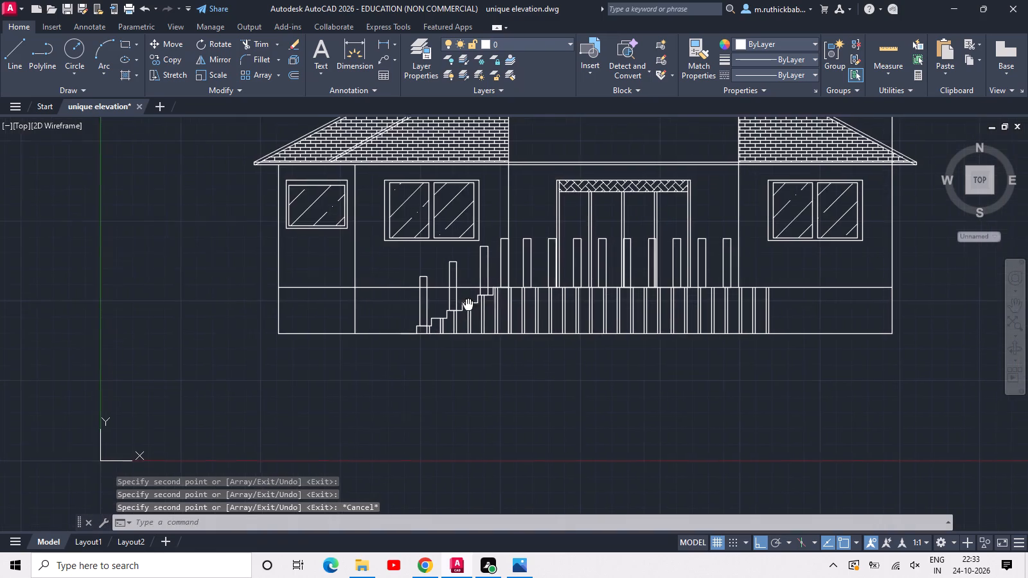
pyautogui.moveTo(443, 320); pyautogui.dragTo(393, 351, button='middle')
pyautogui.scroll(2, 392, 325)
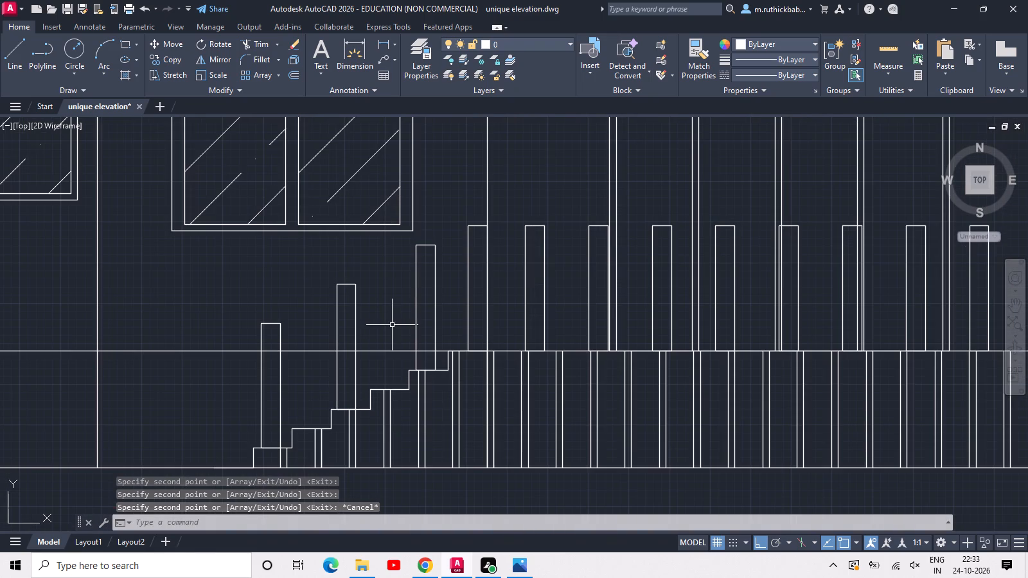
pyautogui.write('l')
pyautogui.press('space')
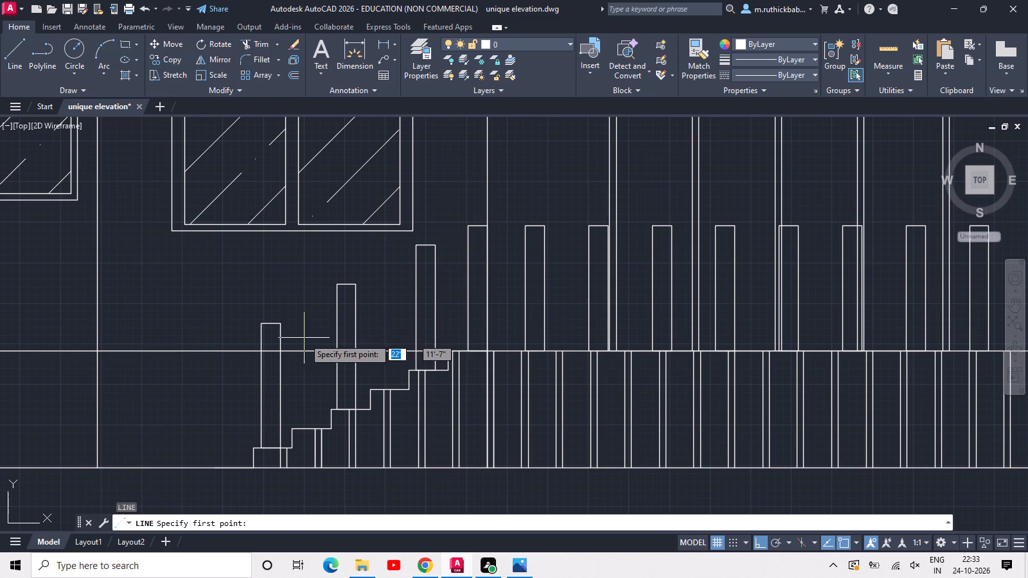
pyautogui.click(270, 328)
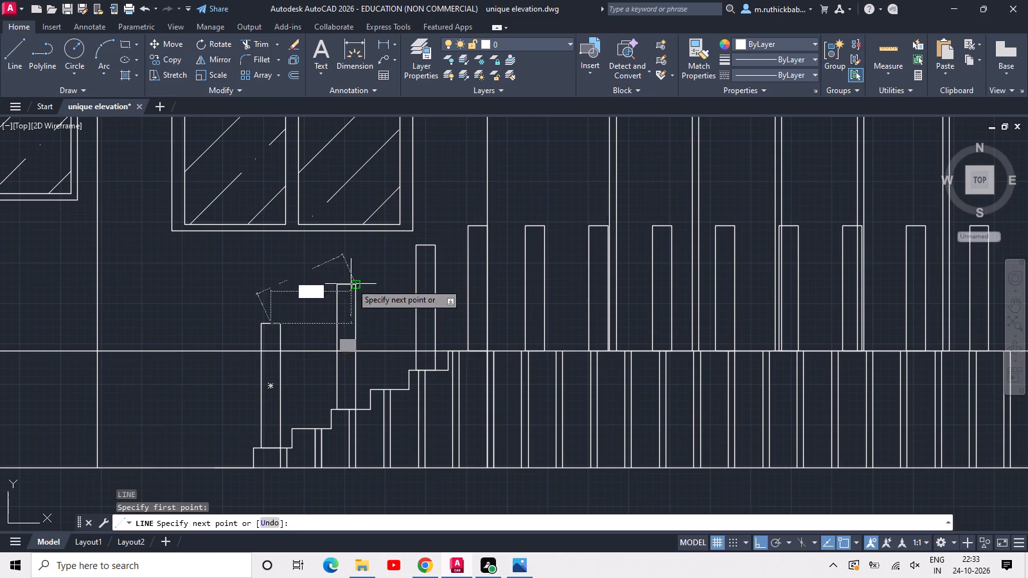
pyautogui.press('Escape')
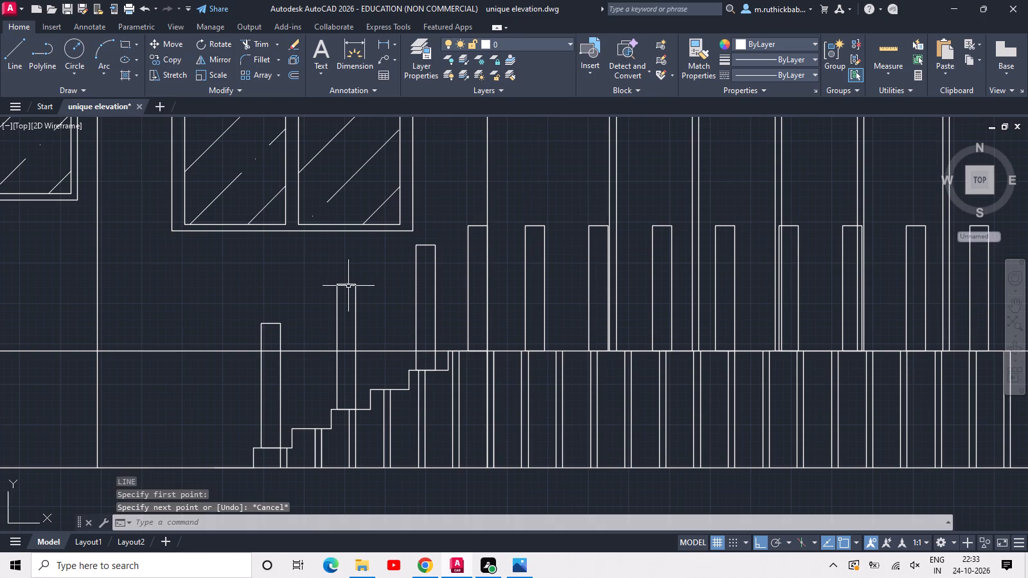
# Draw a sloping handrail polyline from the lowest stair post's top midpoint to the second stair post's top midpoint.
pyautogui.write('pl')
pyautogui.press('space')
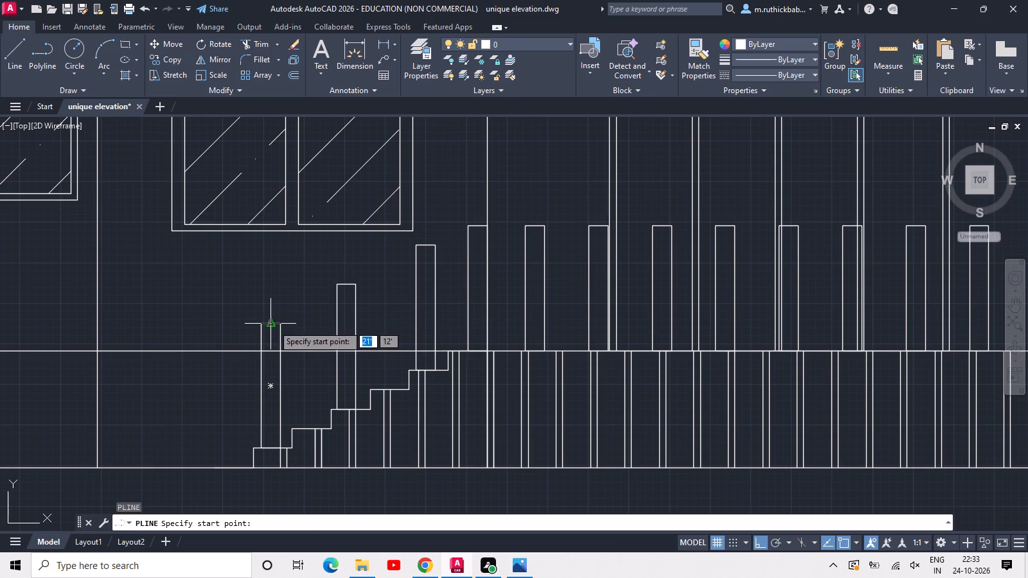
pyautogui.click(272, 325)
pyautogui.click(347, 288)
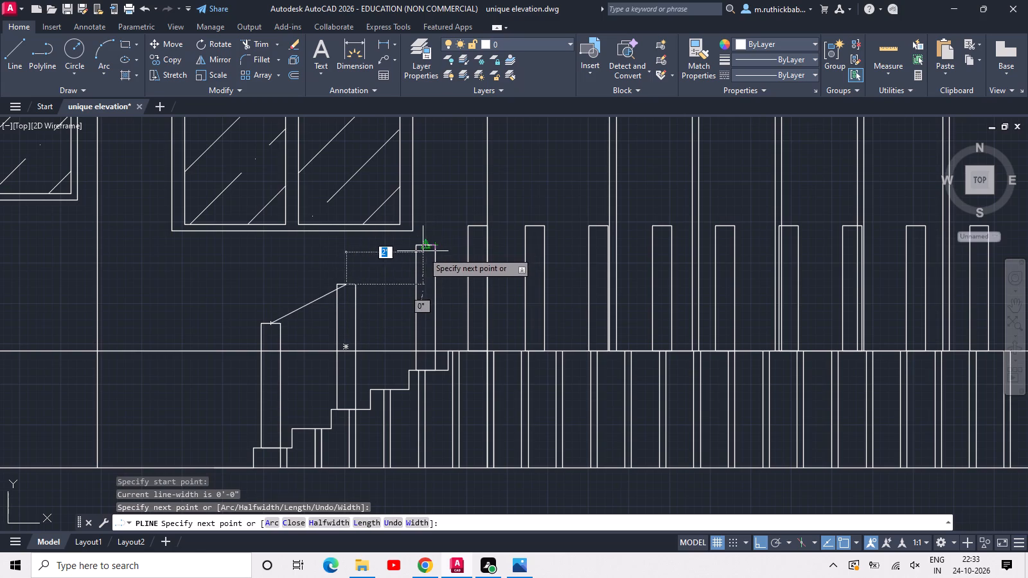
pyautogui.press('Escape')
# Delete the sloping handrail polyline between the two lowest stair posts.
pyautogui.moveTo(309, 327); pyautogui.dragTo(308, 320)
pyautogui.click(281, 295)
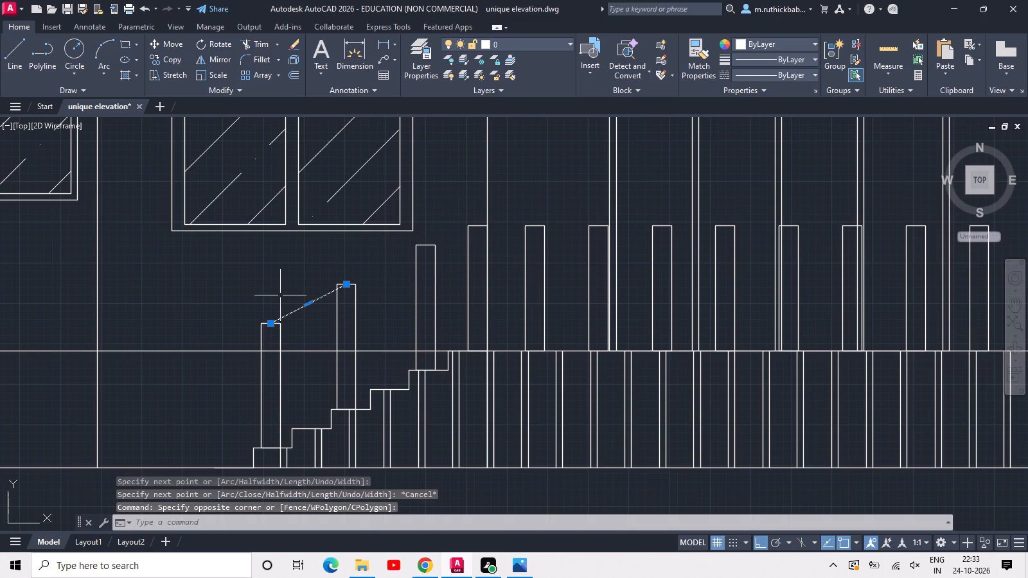
pyautogui.press('Delete')
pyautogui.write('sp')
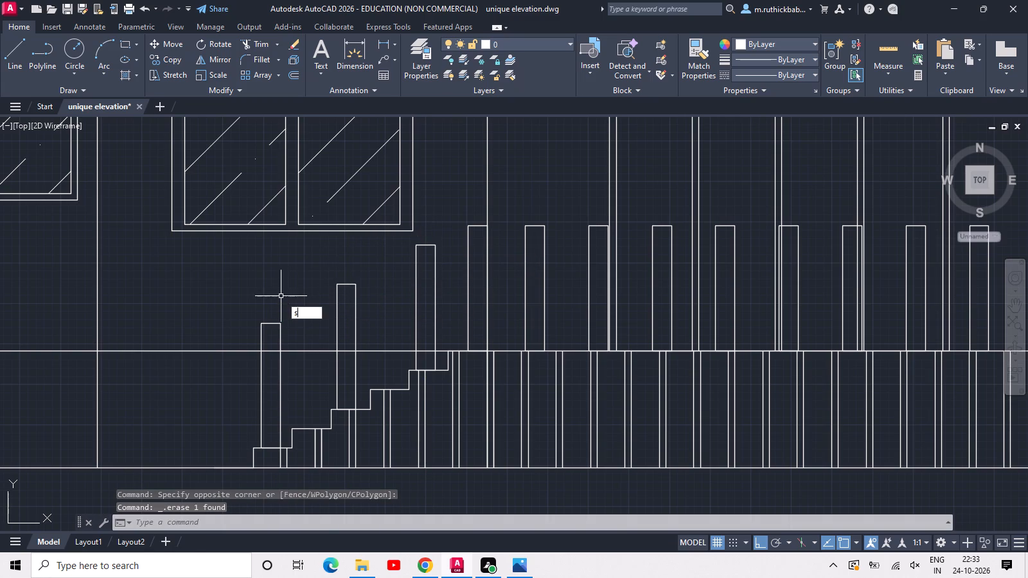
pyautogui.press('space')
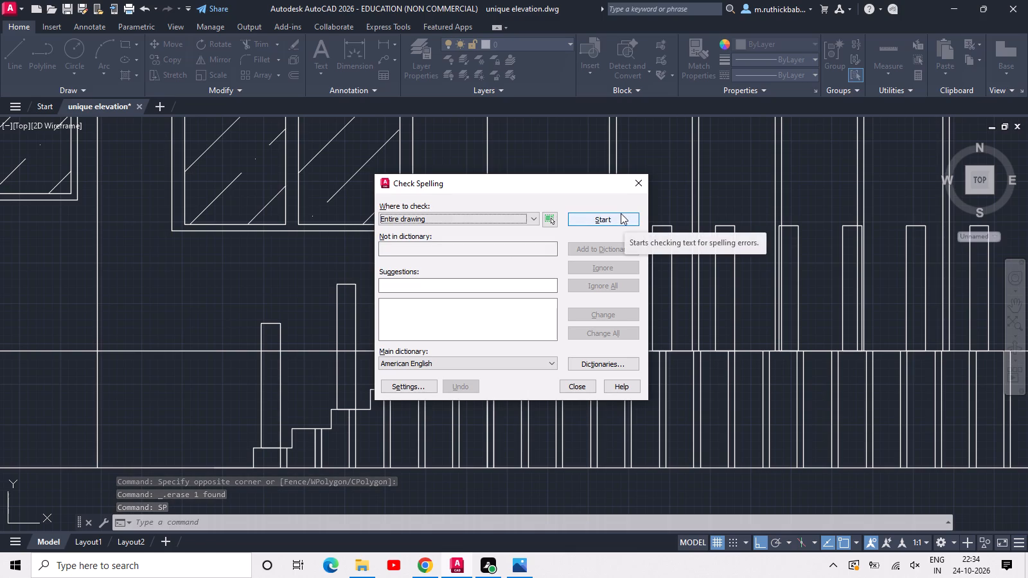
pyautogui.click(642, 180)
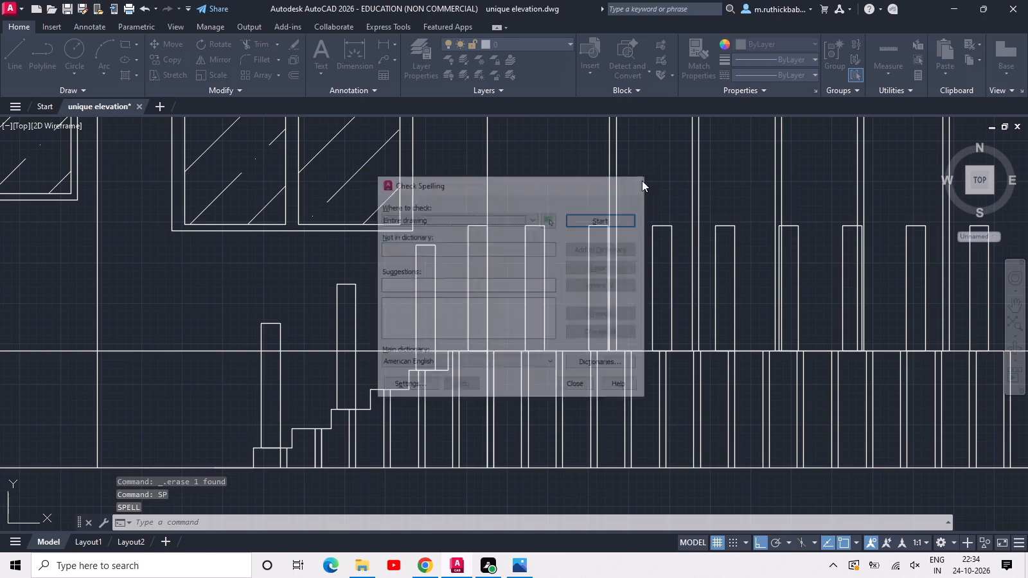
# Draw a handrail spline through the post tops' midpoints, from the lowest stair post to the last post at the central bay's right wall.
pyautogui.press('s')
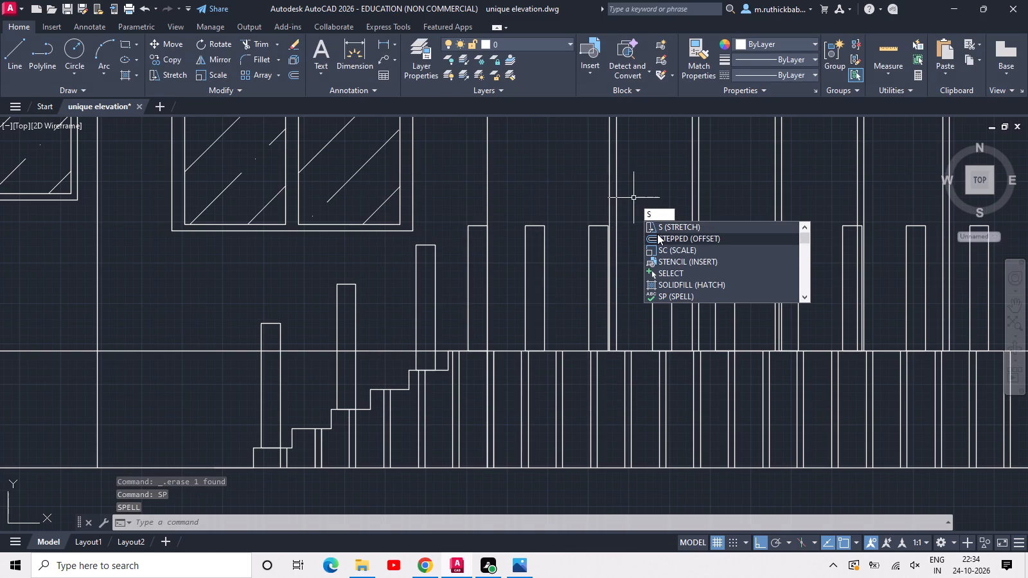
pyautogui.press('p')
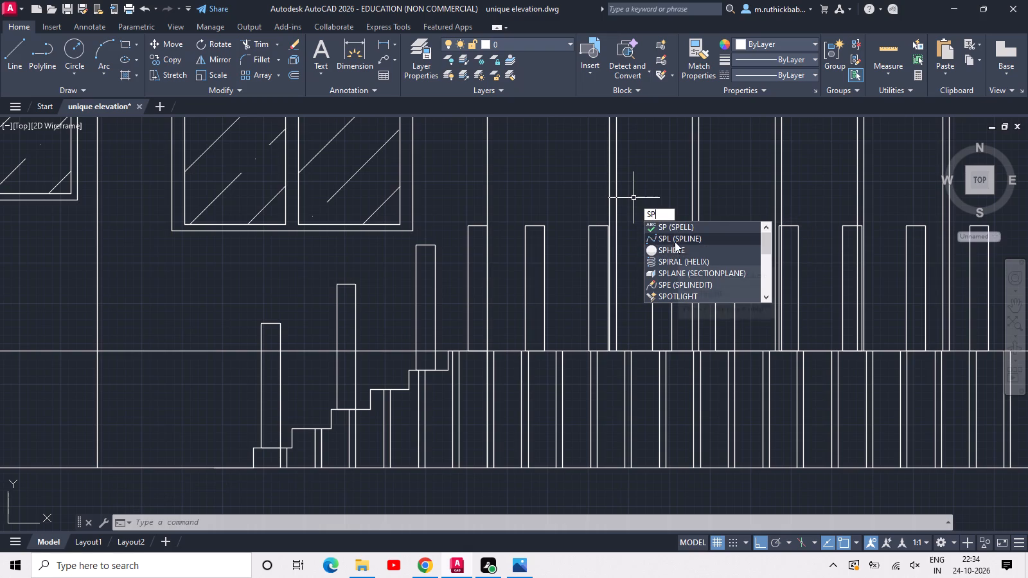
pyautogui.click(675, 237)
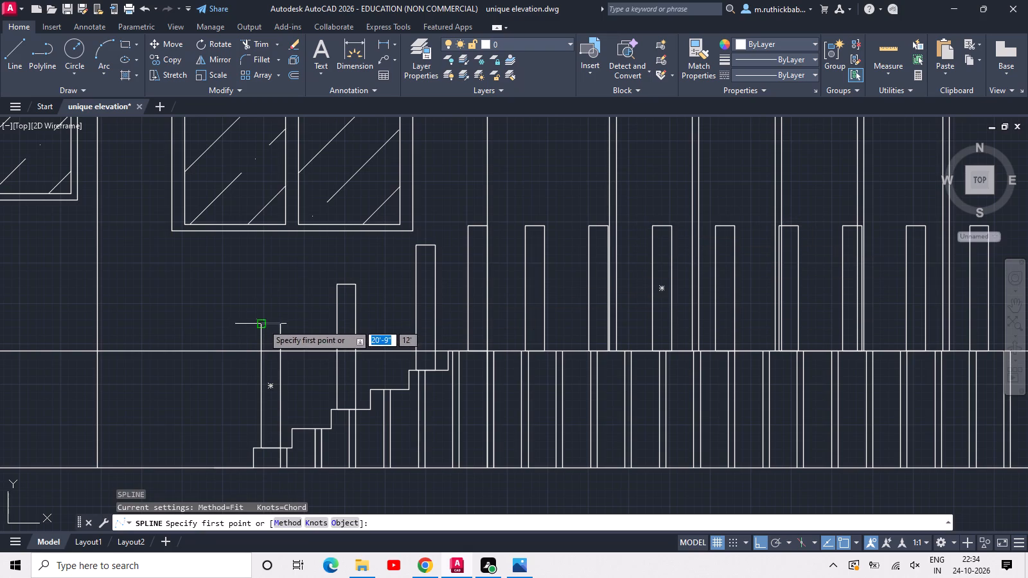
pyautogui.click(274, 324)
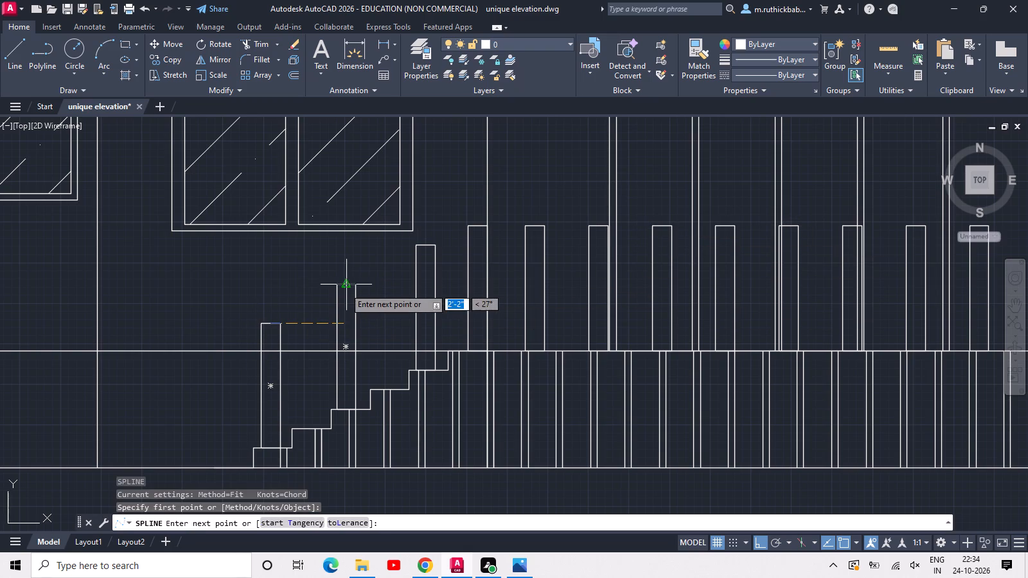
pyautogui.click(344, 288)
pyautogui.click(425, 247)
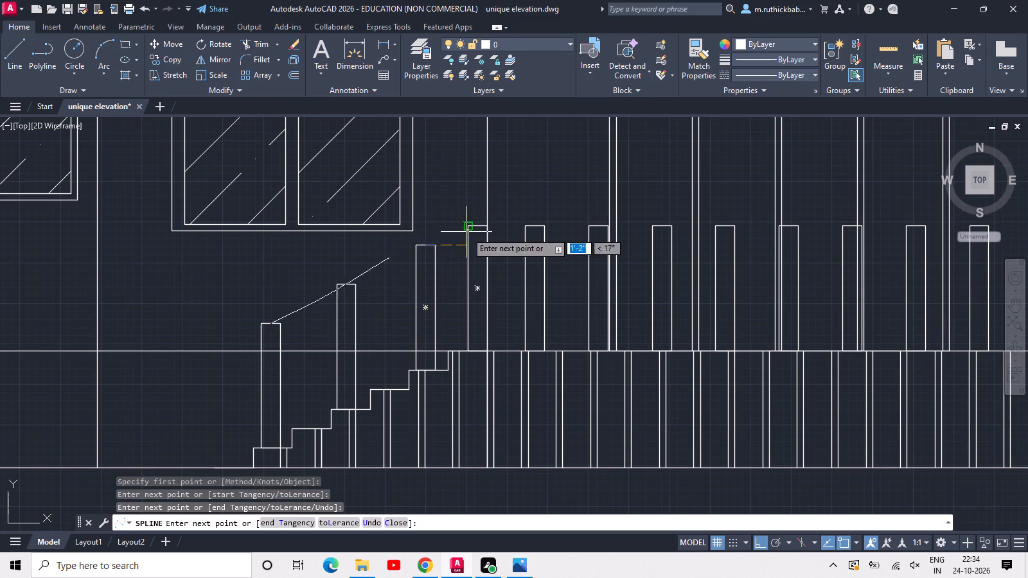
pyautogui.click(478, 227)
pyautogui.click(535, 225)
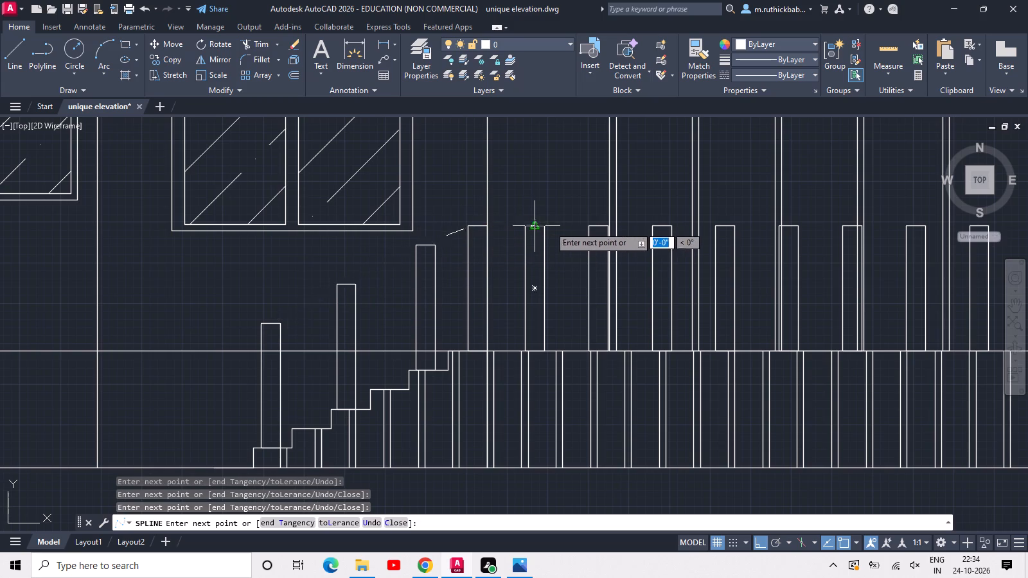
pyautogui.click(608, 225)
pyautogui.click(666, 222)
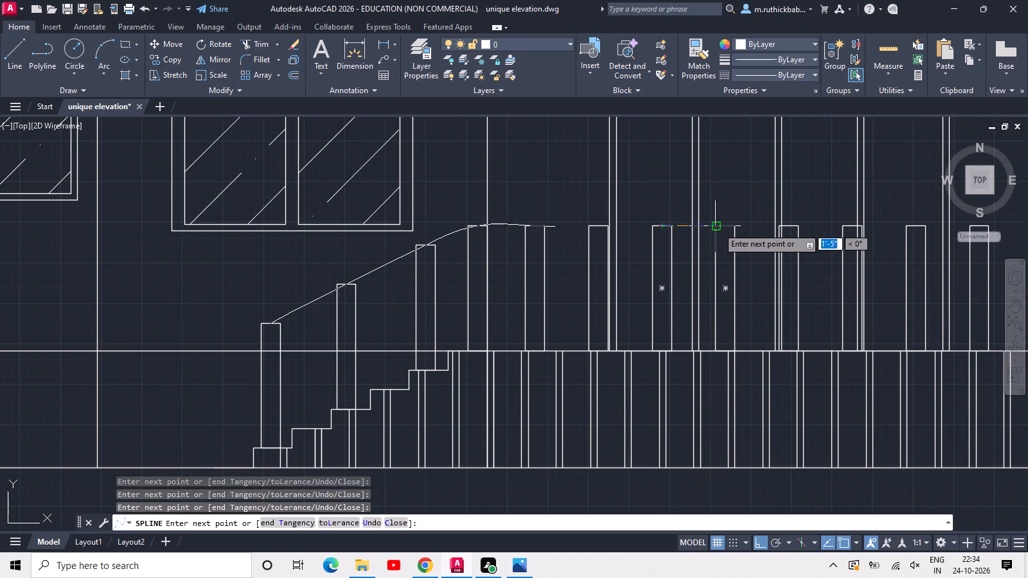
pyautogui.click(724, 227)
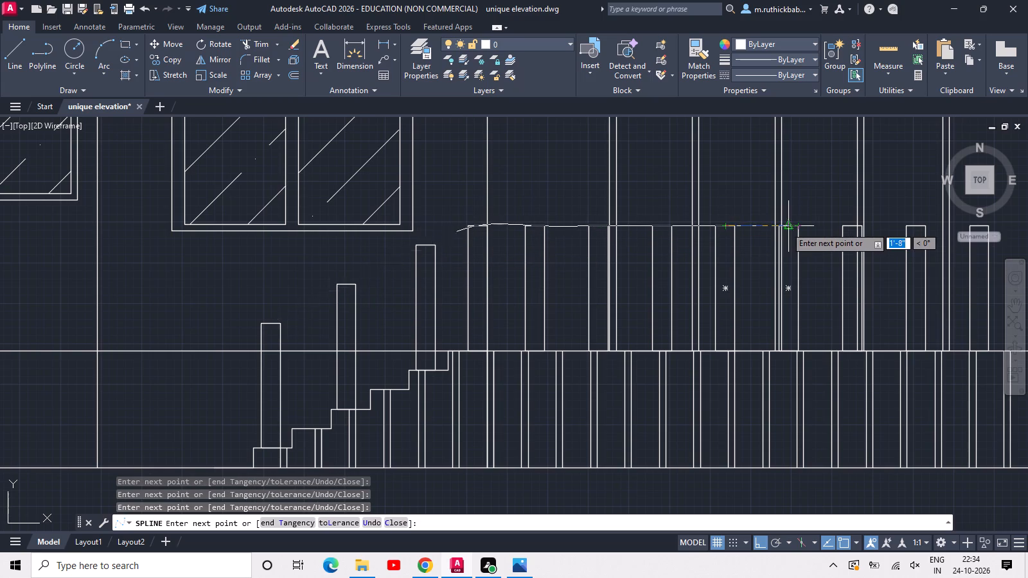
pyautogui.click(786, 227)
pyautogui.click(856, 223)
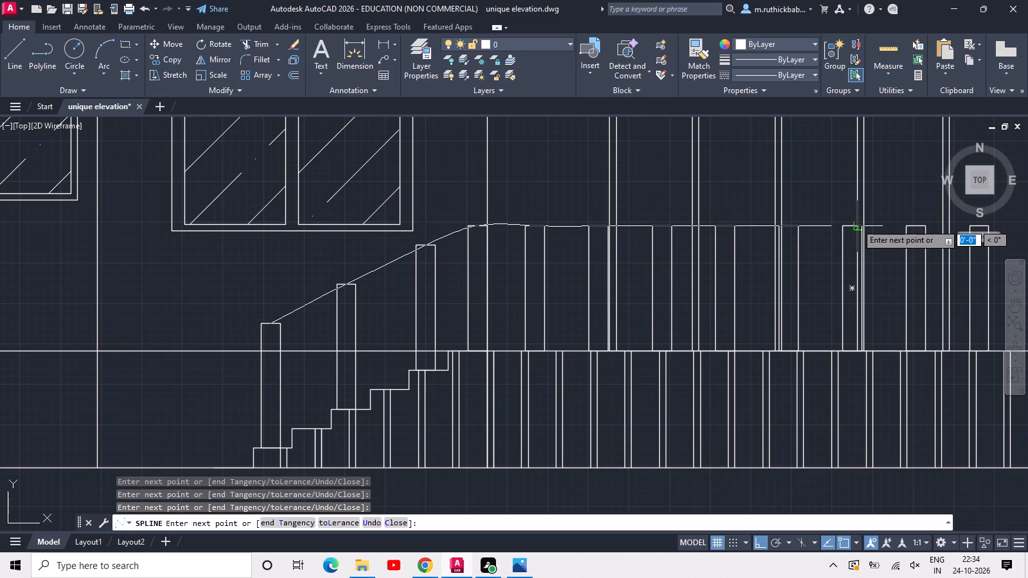
pyautogui.moveTo(856, 223); pyautogui.dragTo(328, 261, button='middle')
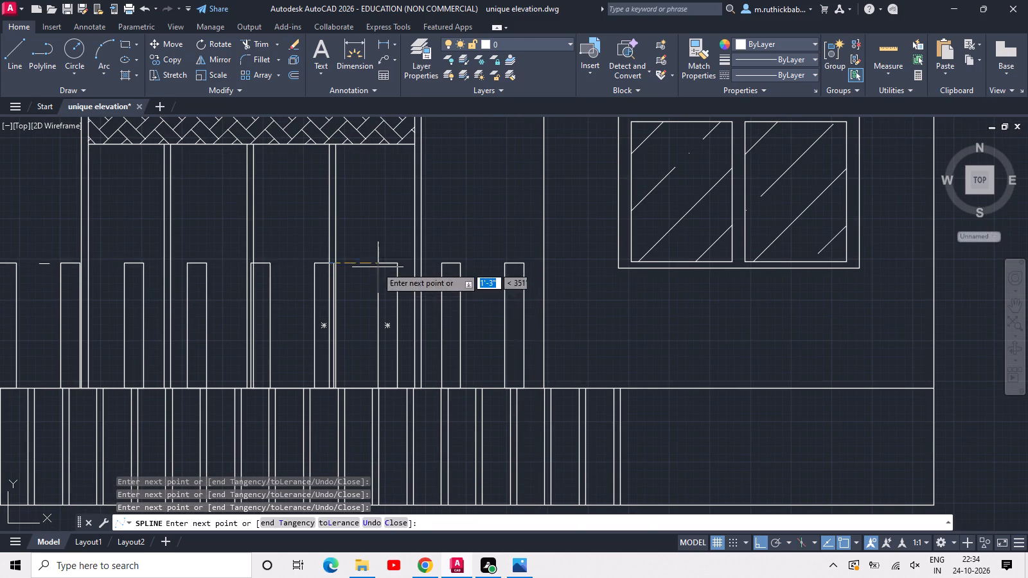
pyautogui.click(385, 264)
pyautogui.click(453, 262)
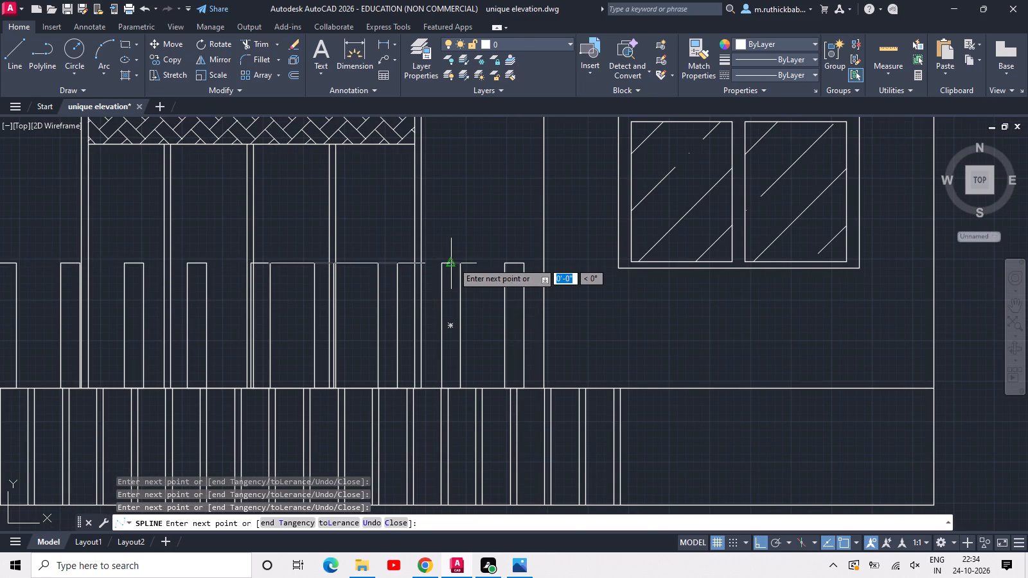
pyautogui.click(515, 260)
pyautogui.doubleClick(518, 261)
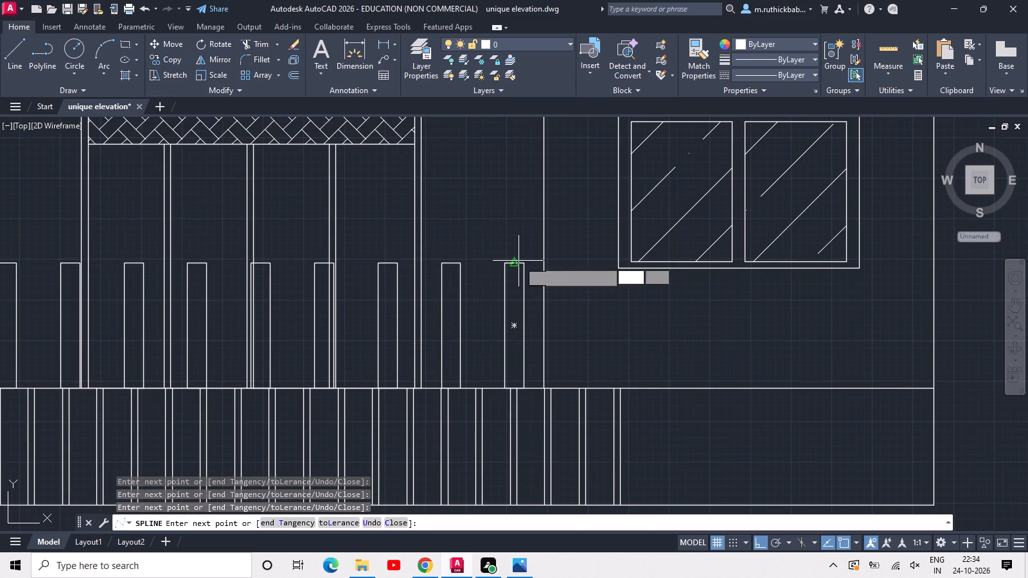
pyautogui.press('space')
# Save the drawing.
pyautogui.scroll(-2, 544, 241)
pyautogui.moveTo(373, 311); pyautogui.dragTo(461, 321, button='middle')
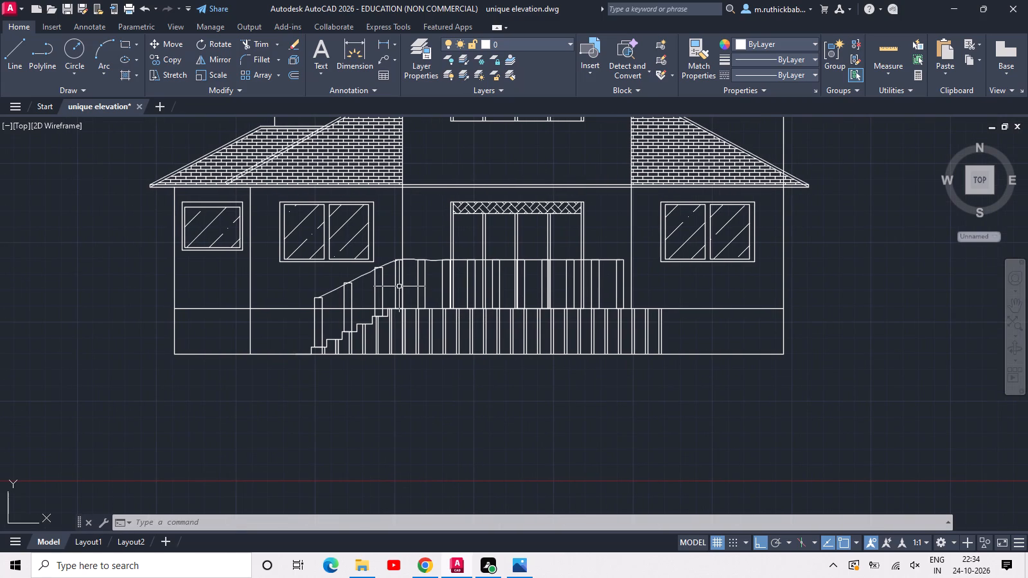
pyautogui.scroll(-2, 399, 286)
pyautogui.moveTo(399, 286); pyautogui.dragTo(357, 374, button='middle')
pyautogui.scroll(2, 388, 356)
pyautogui.scroll(-1, 388, 356)
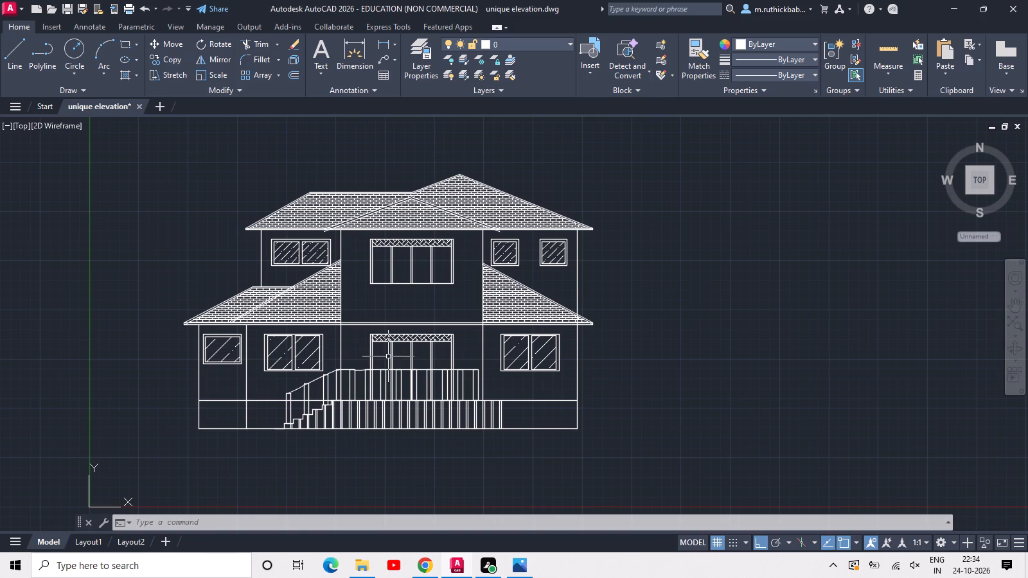
pyautogui.hotkey('ctrl', 's')
pyautogui.hotkey('ctrl', 's')
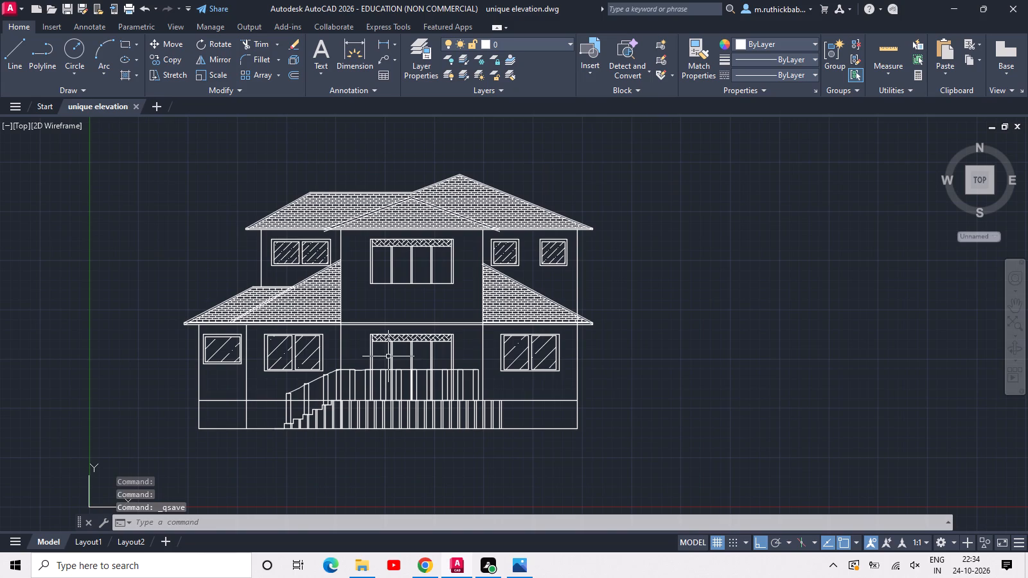
# Insert three Trees - Imperial blocks from the tool palettes, one over the central bay's railing and two right of the house.
pyautogui.hotkey('ctrl', '3')
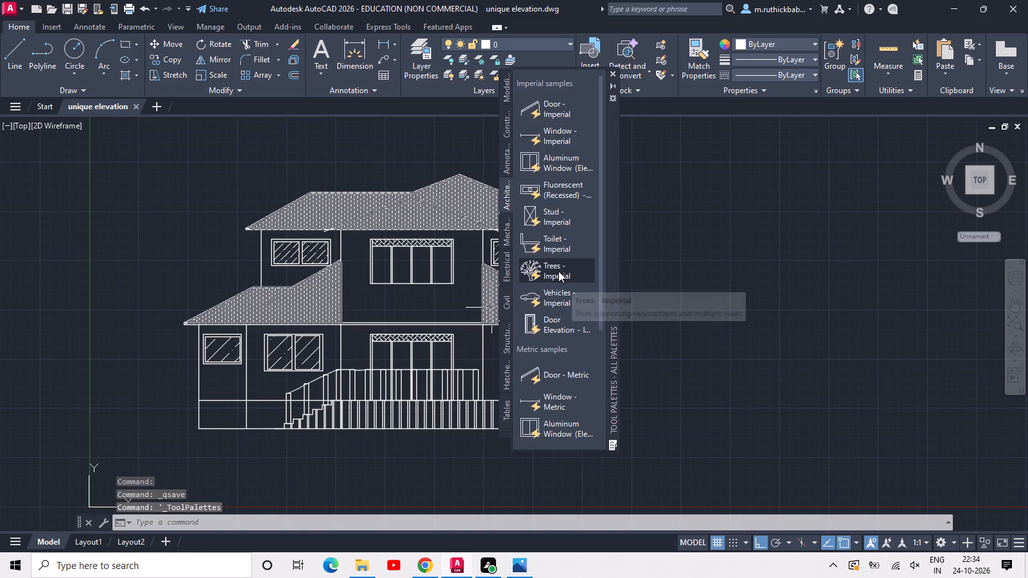
pyautogui.moveTo(558, 271); pyautogui.dragTo(747, 314)
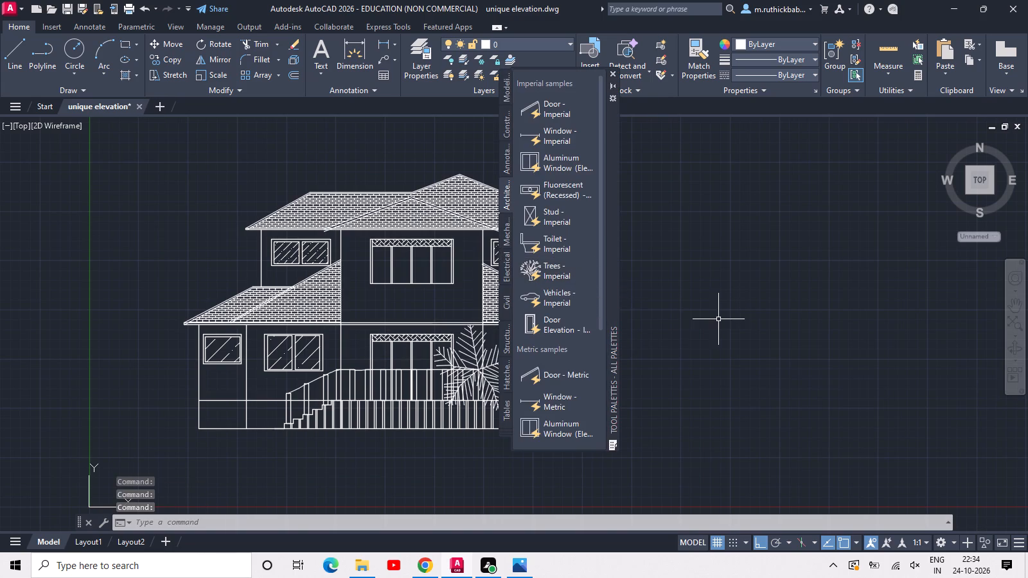
pyautogui.moveTo(561, 267); pyautogui.dragTo(737, 315)
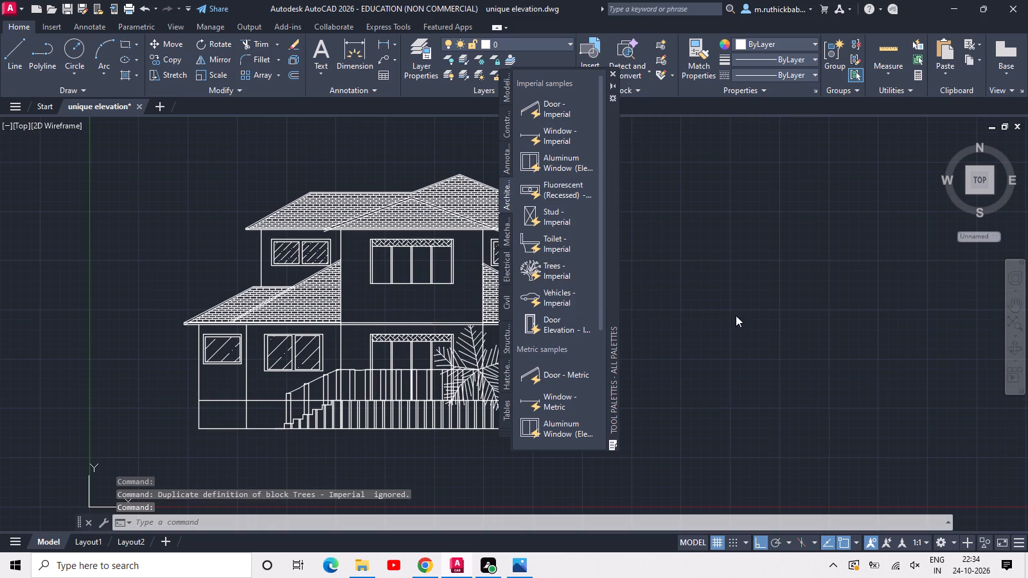
pyautogui.moveTo(538, 273); pyautogui.dragTo(714, 389)
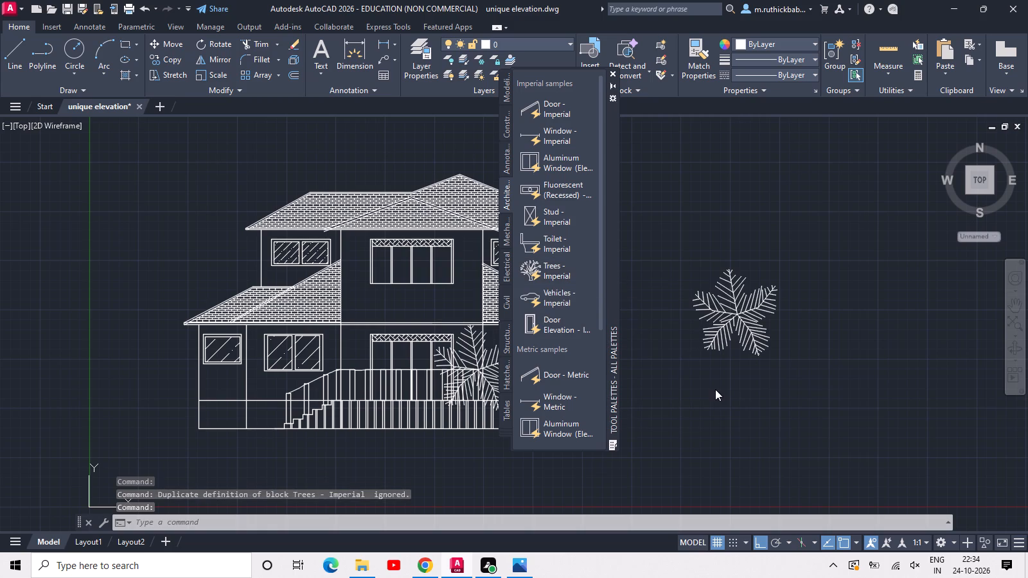
pyautogui.click(610, 71)
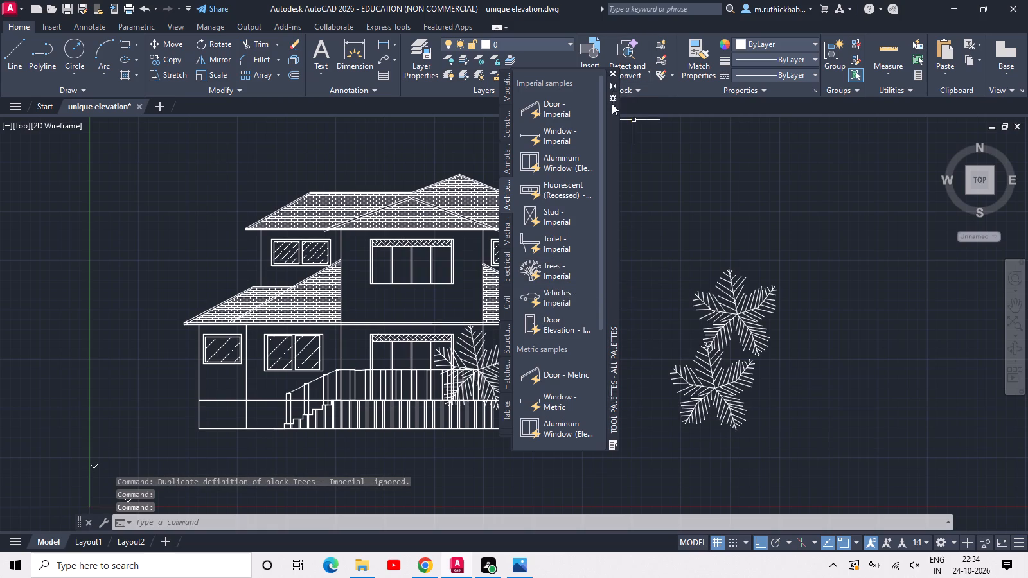
# Move the tree overlapping the house horizontally to the open space left of the house.
pyautogui.click(470, 378)
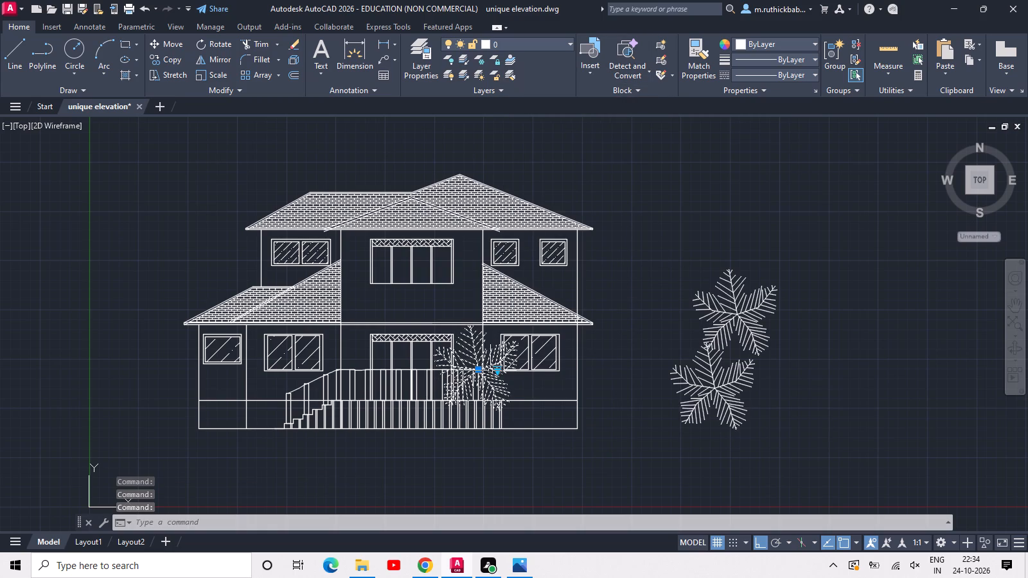
pyautogui.click(481, 371)
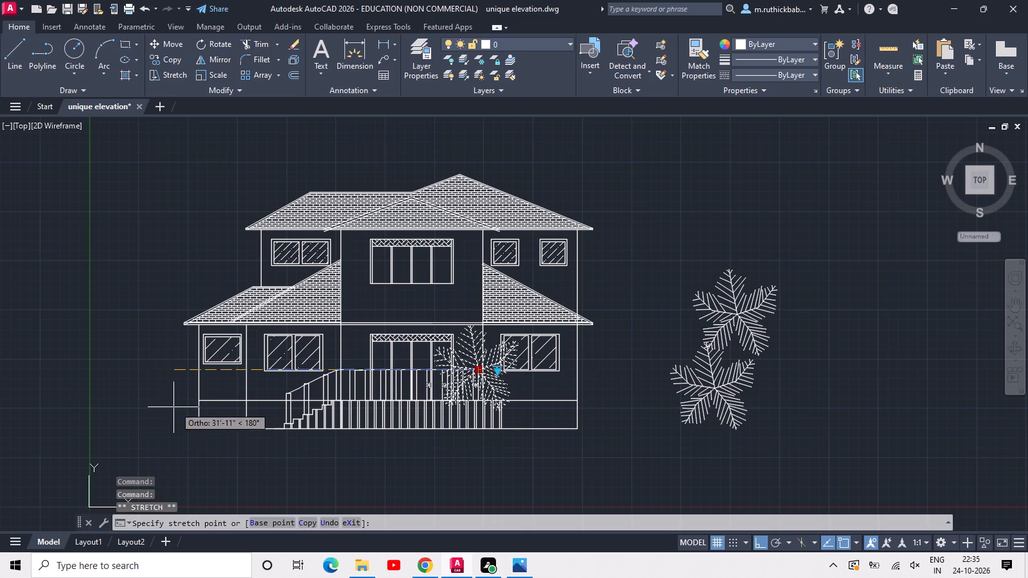
pyautogui.click(130, 416)
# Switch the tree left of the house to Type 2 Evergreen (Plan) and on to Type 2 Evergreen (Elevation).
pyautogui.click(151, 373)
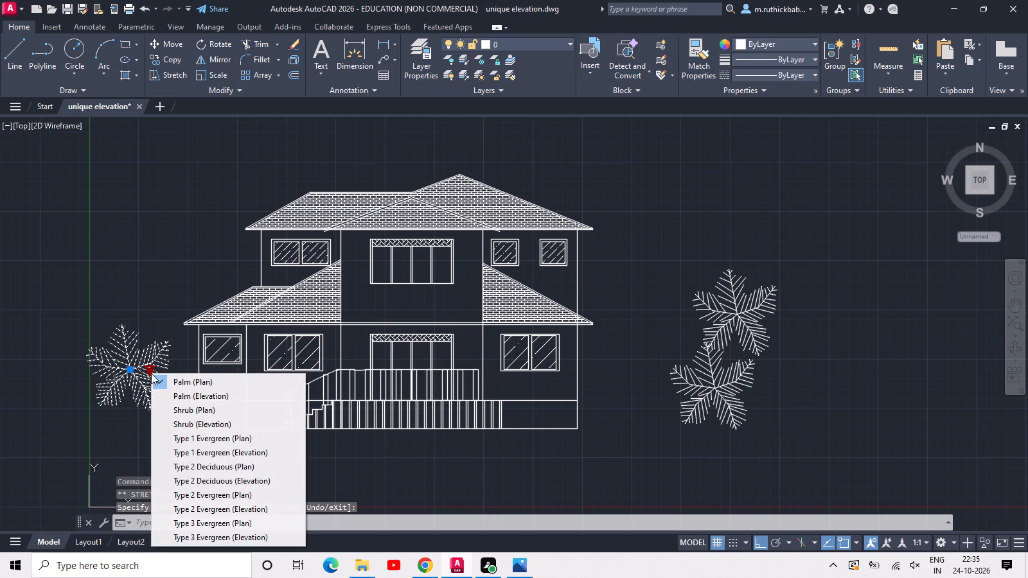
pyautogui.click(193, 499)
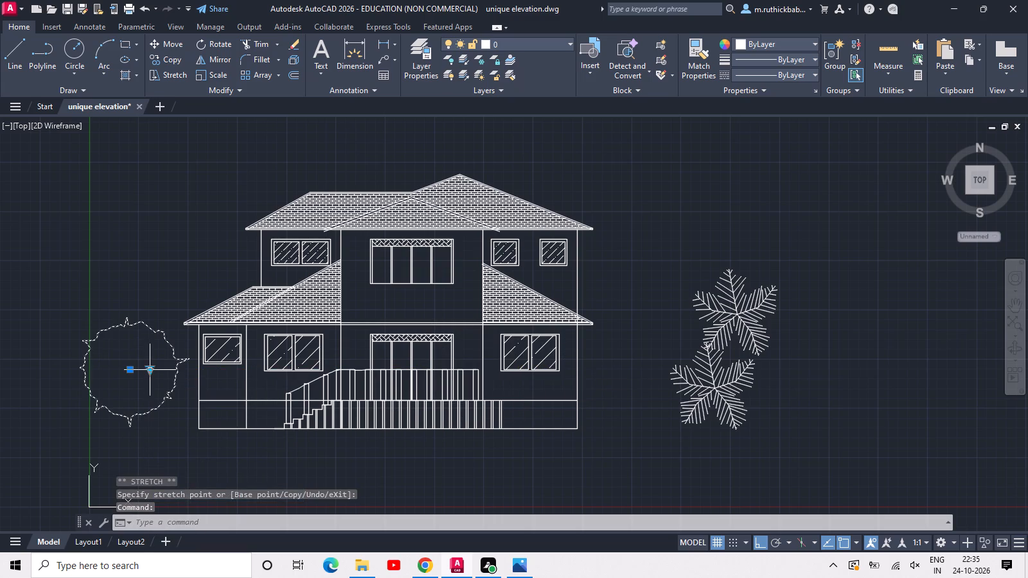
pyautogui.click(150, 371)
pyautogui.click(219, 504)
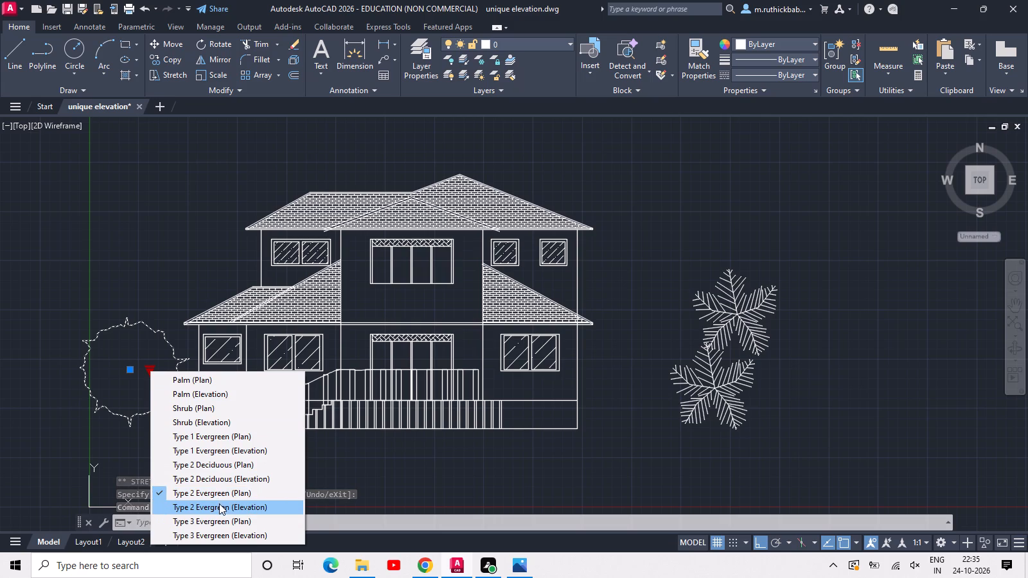
# Set the tree left of the house to Palm (Elevation) and lower its base to about the house's ground line.
pyautogui.click(151, 371)
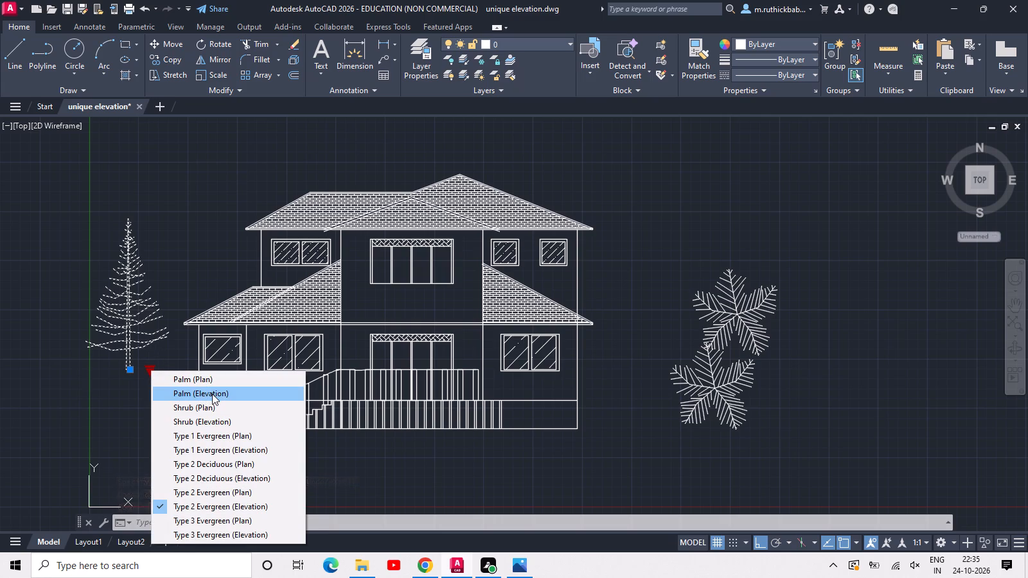
pyautogui.click(212, 394)
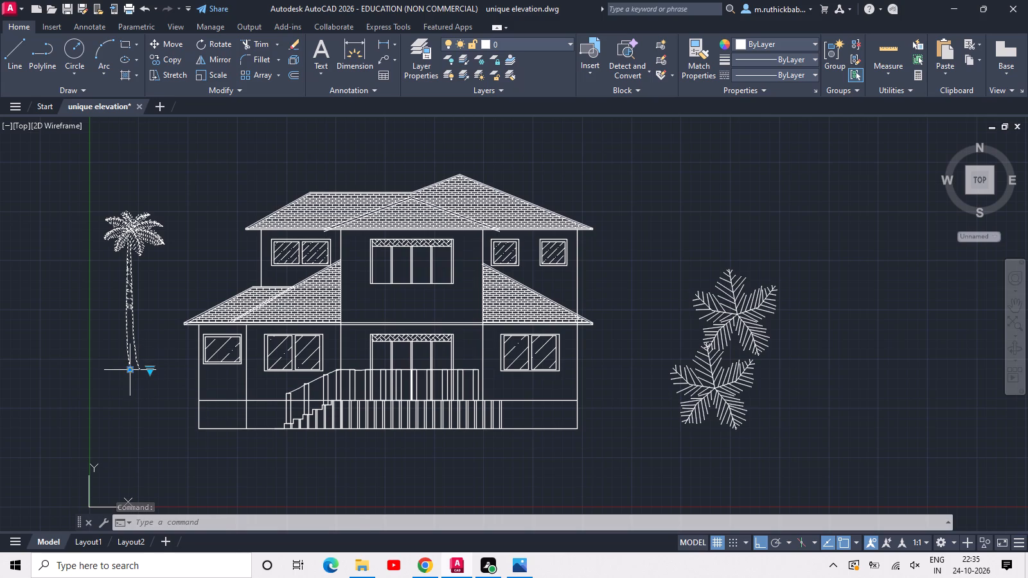
pyautogui.click(132, 369)
pyautogui.click(143, 426)
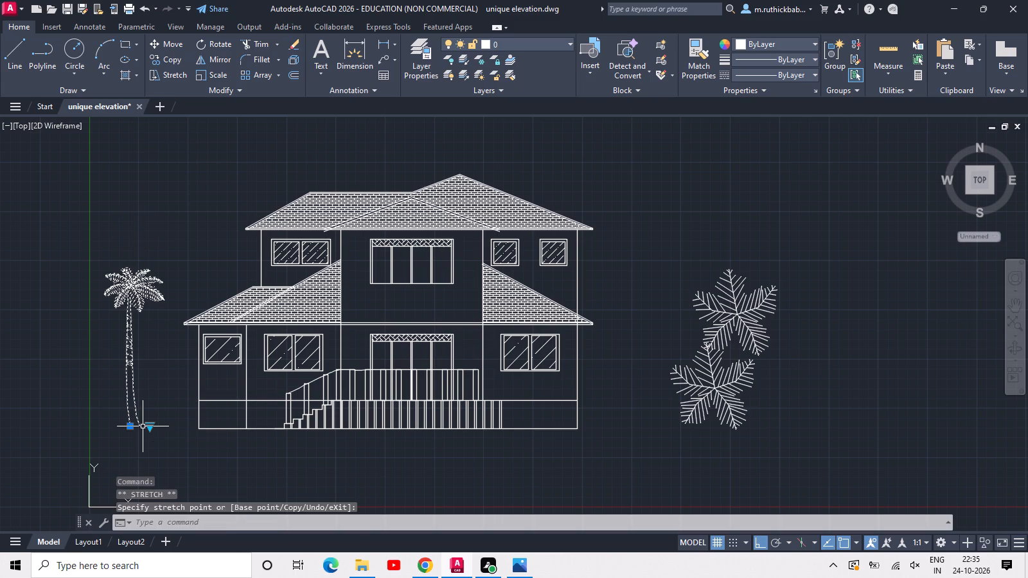
# Set the lower of the two trees right of the house to Type 3 Evergreen (Elevation).
pyautogui.click(709, 398)
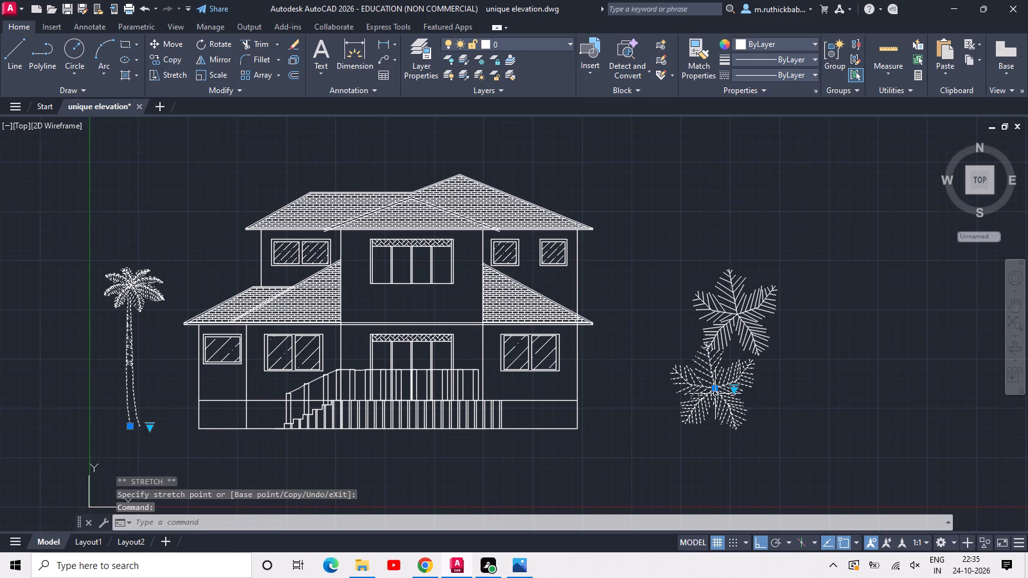
pyautogui.click(738, 390)
pyautogui.click(734, 389)
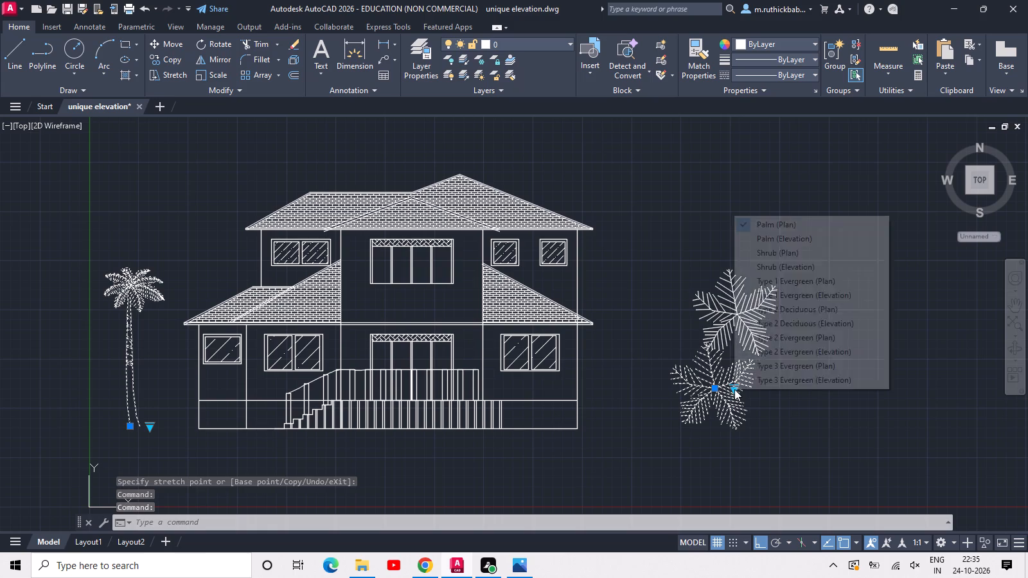
pyautogui.click(834, 379)
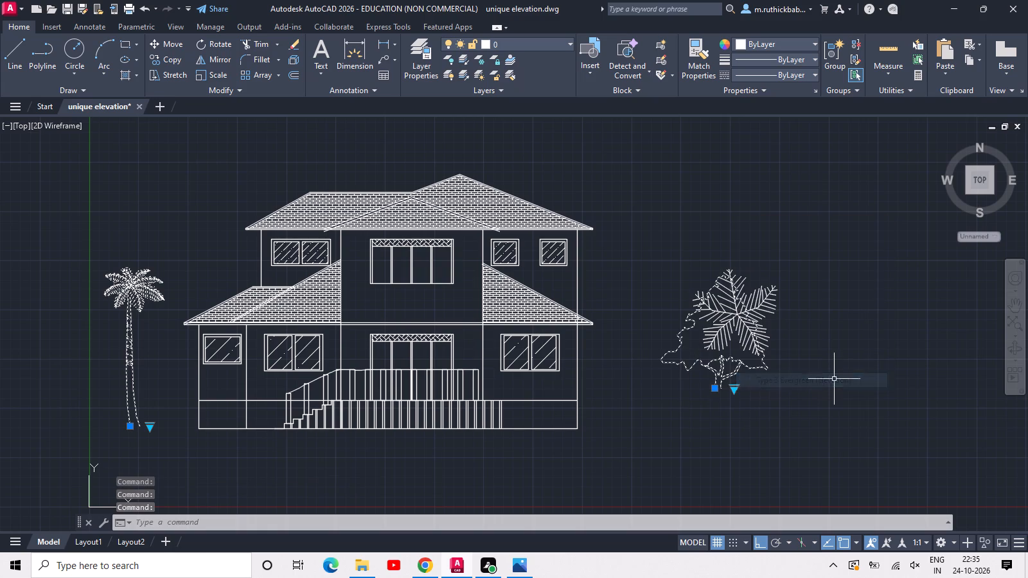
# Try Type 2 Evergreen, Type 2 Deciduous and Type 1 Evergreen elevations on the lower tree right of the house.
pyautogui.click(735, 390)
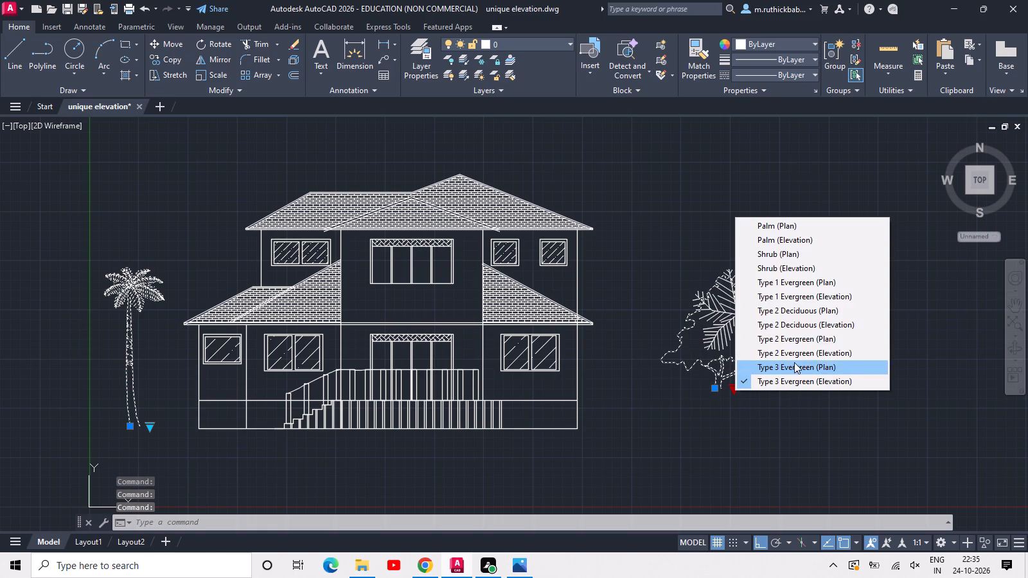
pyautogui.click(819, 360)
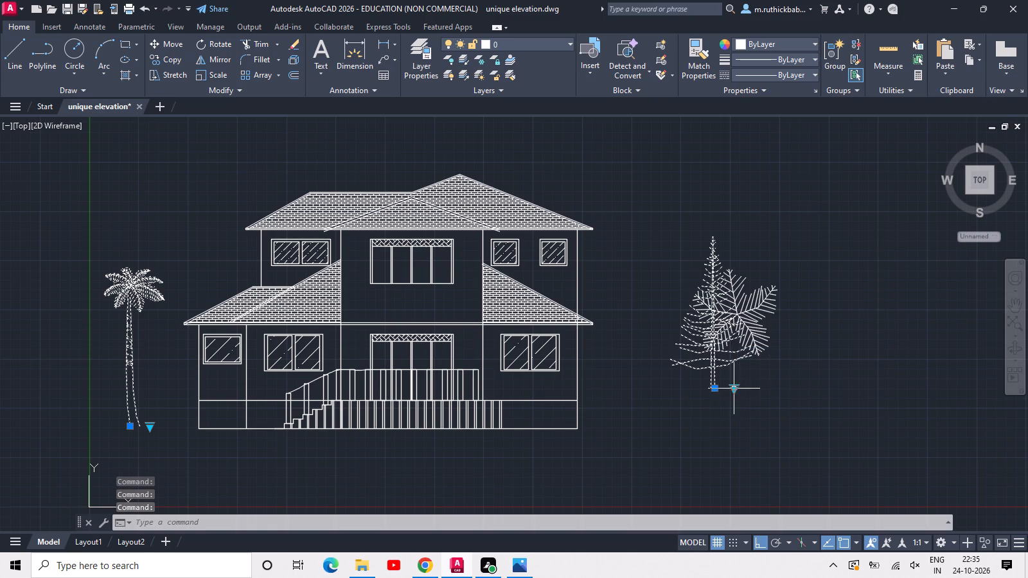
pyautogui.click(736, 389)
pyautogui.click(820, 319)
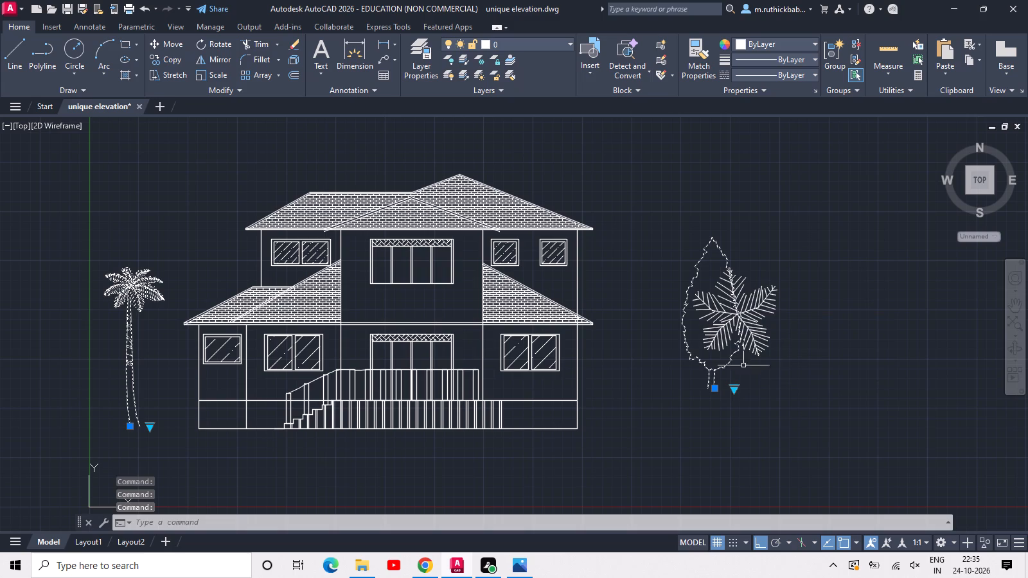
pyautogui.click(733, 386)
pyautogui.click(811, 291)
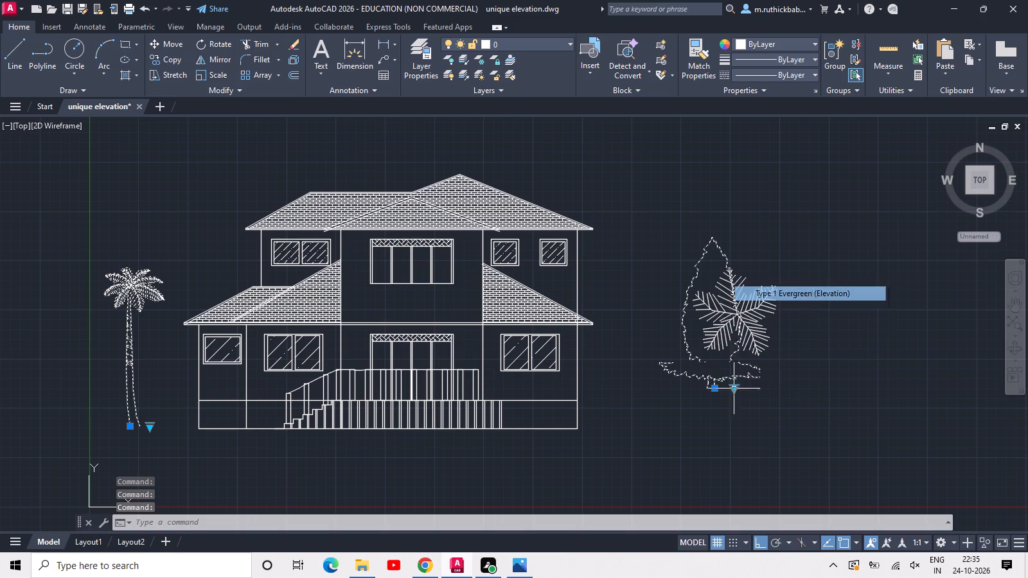
# Set the lower tree right of the house to Shrub (Elevation), move it about 9'-4" toward the house and lower it near the ground line.
pyautogui.click(734, 387)
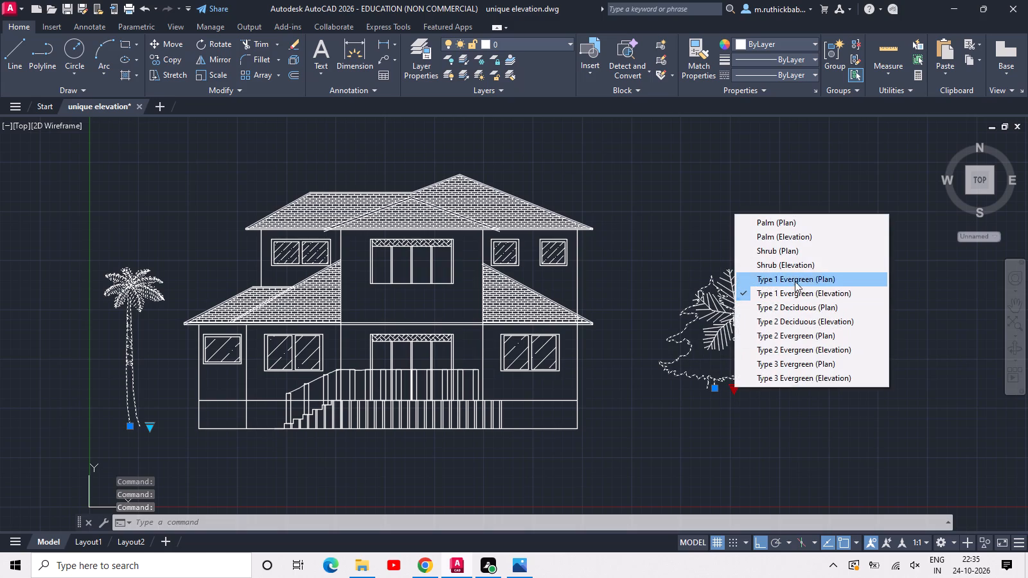
pyautogui.click(797, 267)
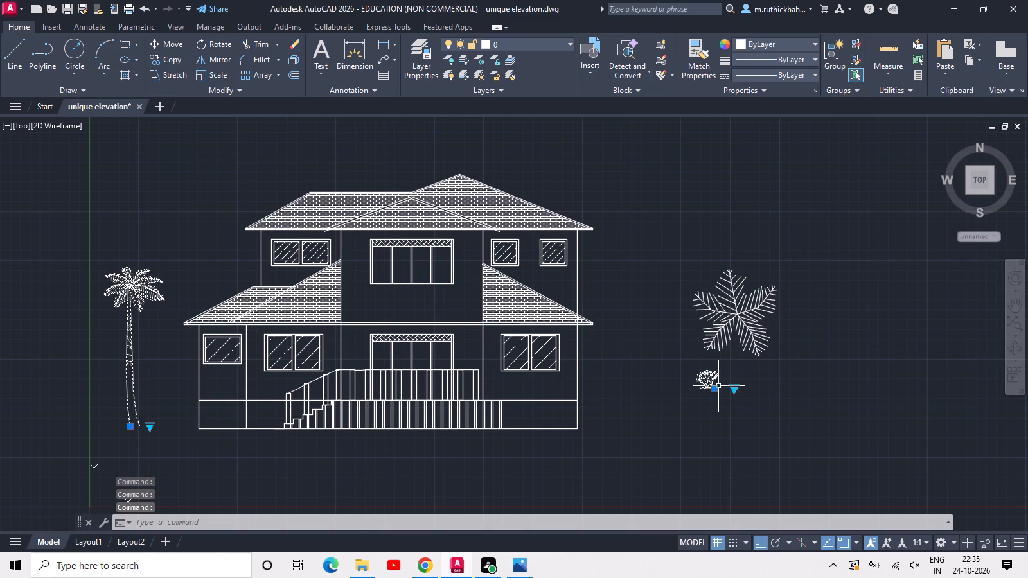
pyautogui.moveTo(716, 389); pyautogui.dragTo(626, 431)
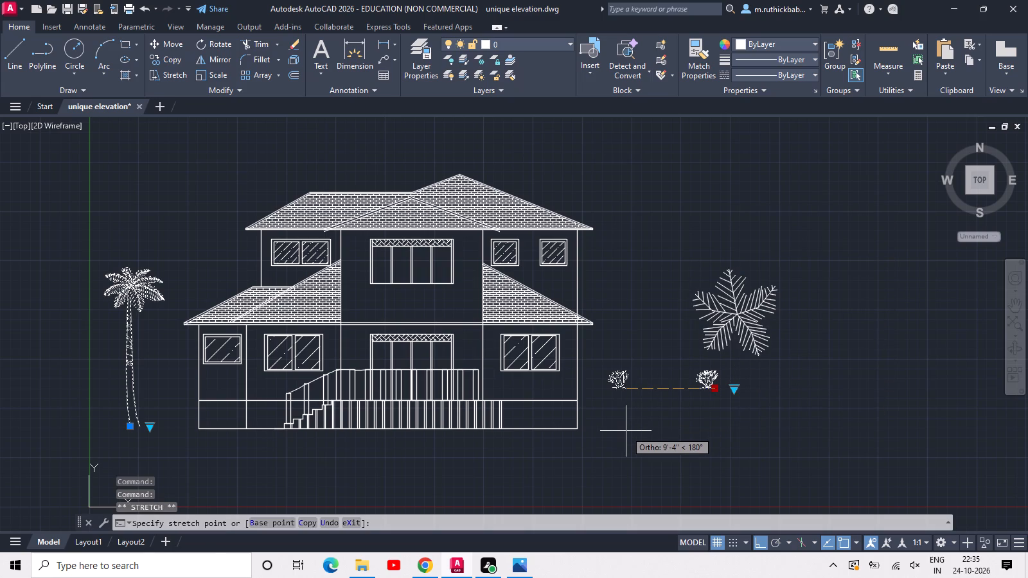
pyautogui.click(626, 431)
pyautogui.click(626, 386)
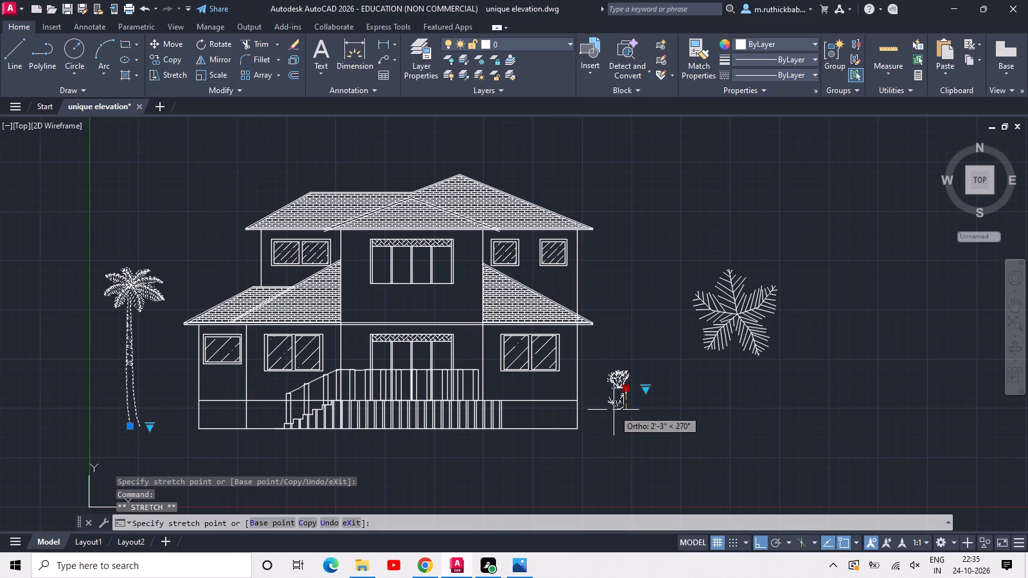
pyautogui.click(614, 420)
# Set the remaining plan palm to Palm (Elevation), lower it about 10'-9" and move it horizontally to just right of the shrub.
pyautogui.scroll(2, 646, 415)
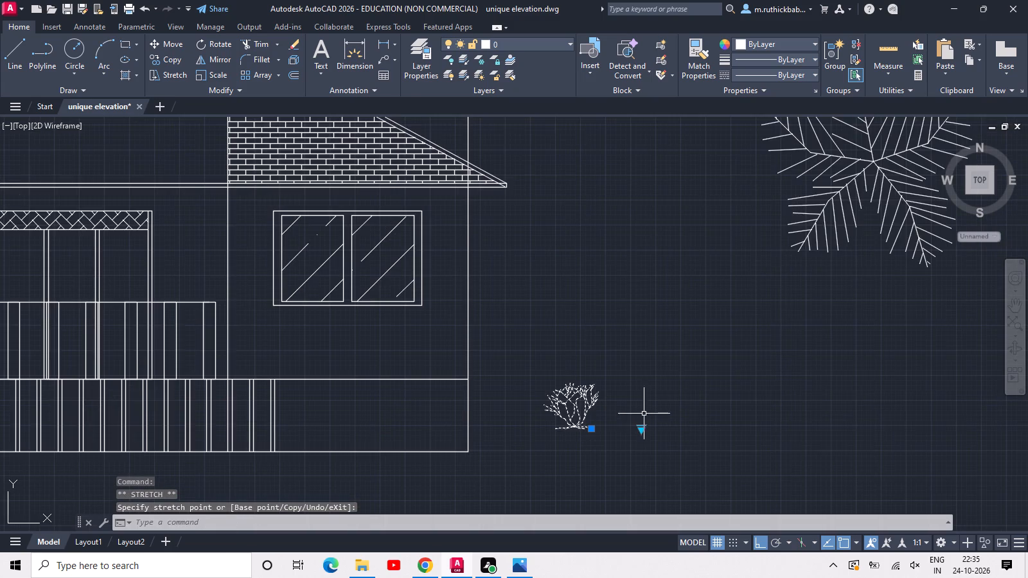
pyautogui.scroll(-1, 643, 414)
pyautogui.moveTo(802, 244); pyautogui.dragTo(785, 259)
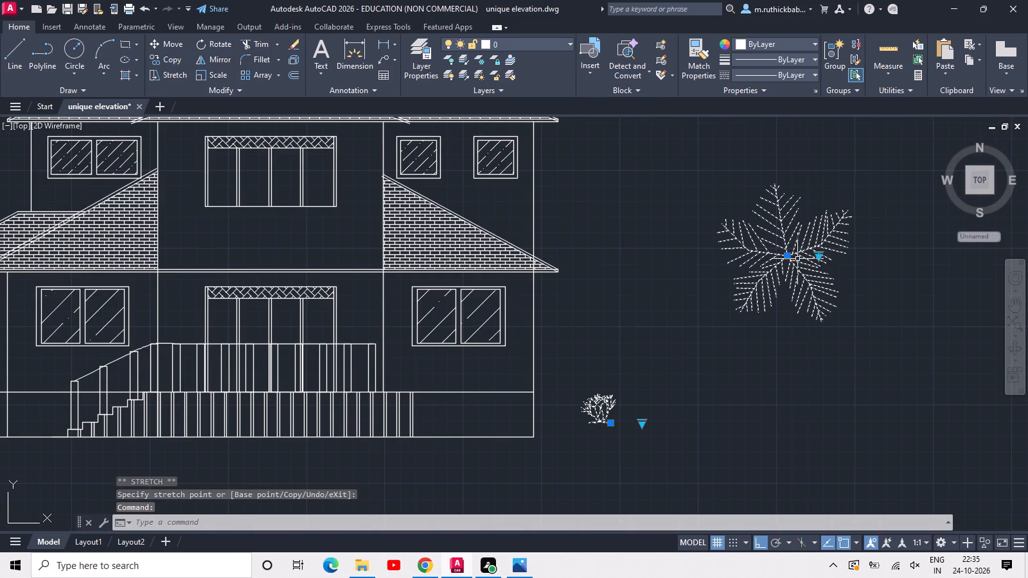
pyautogui.click(821, 258)
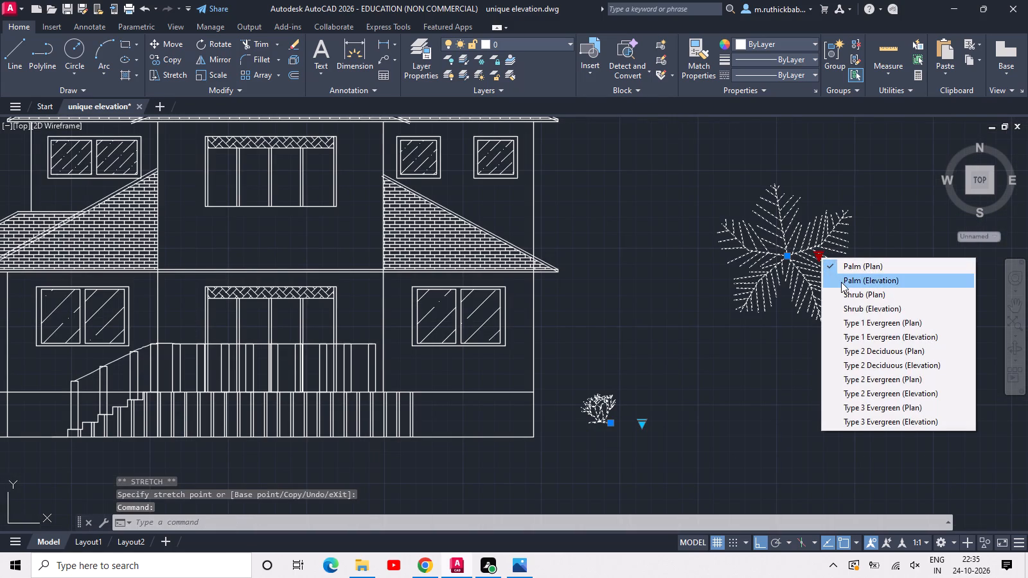
pyautogui.click(841, 282)
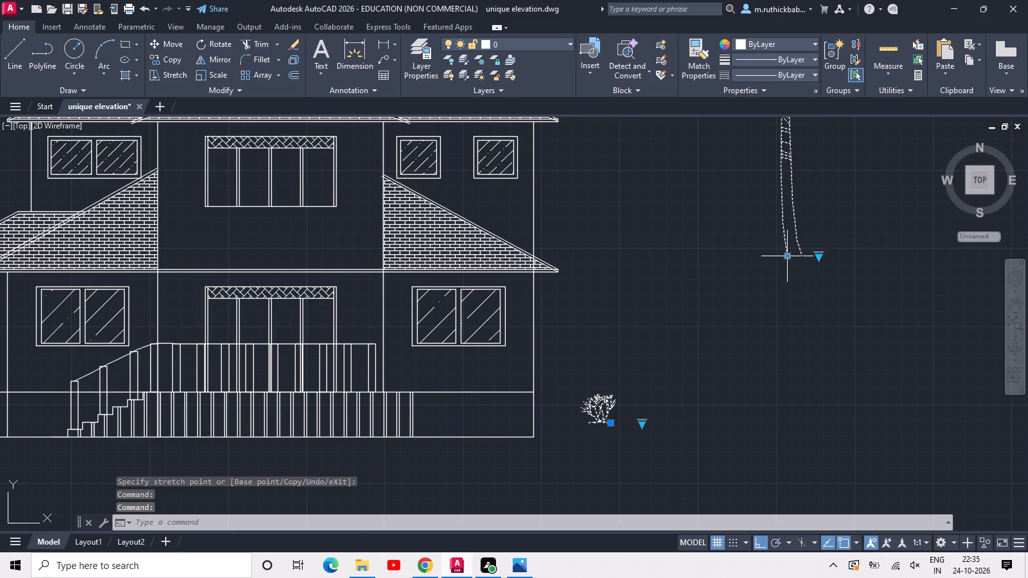
pyautogui.click(788, 259)
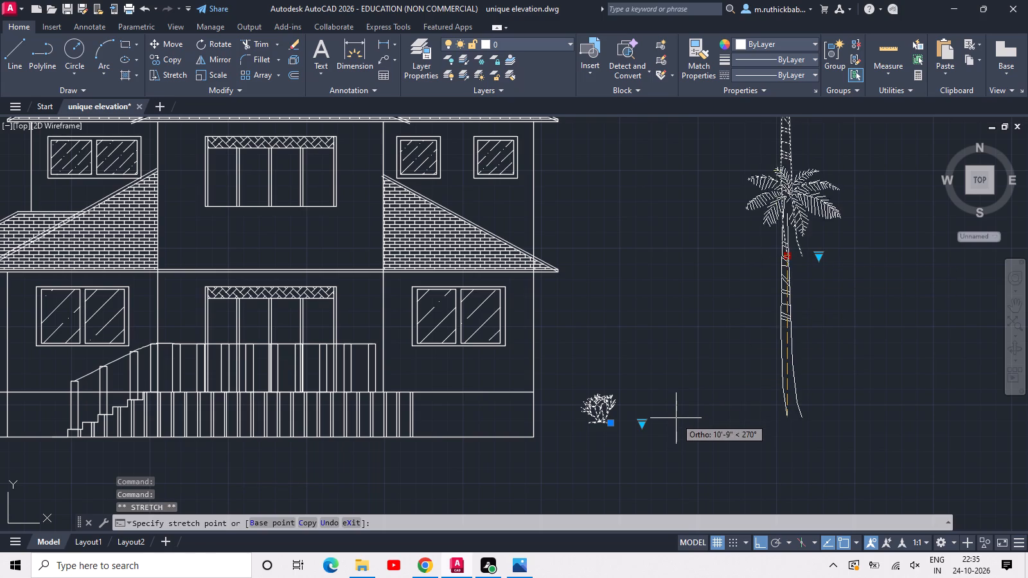
pyautogui.click(676, 418)
pyautogui.click(790, 419)
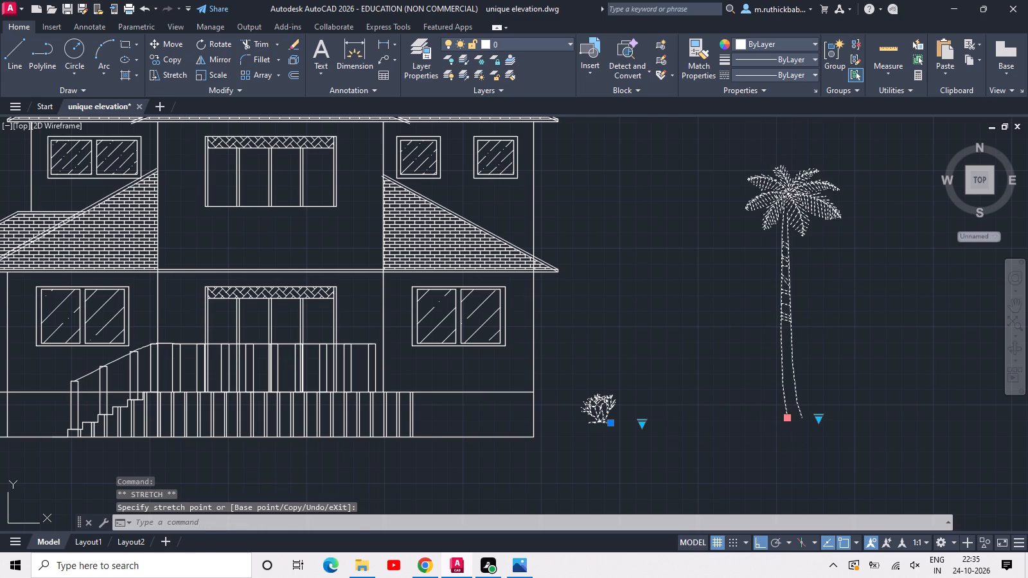
pyautogui.click(637, 423)
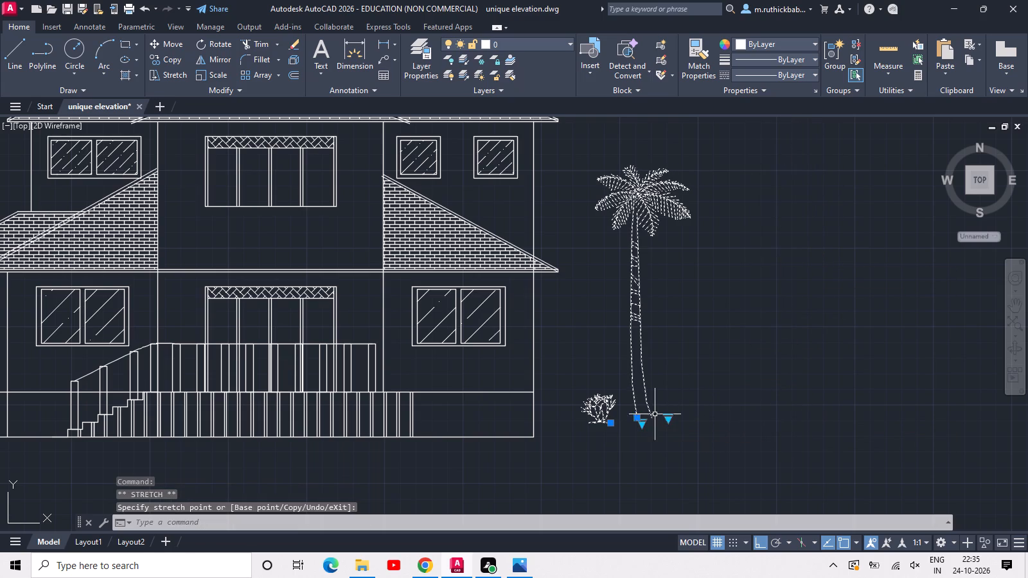
pyautogui.press('Escape')
# Save the finished elevation drawing.
pyautogui.scroll(-2, 693, 404)
pyautogui.middleClick(681, 385)
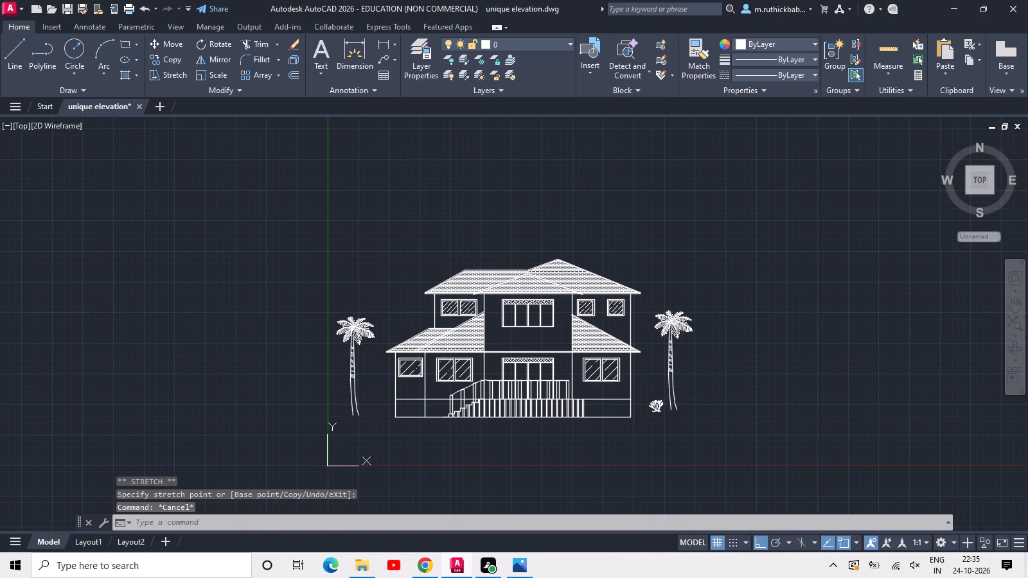
pyautogui.hotkey('ctrl', 's')
pyautogui.hotkey('ctrl', 's')
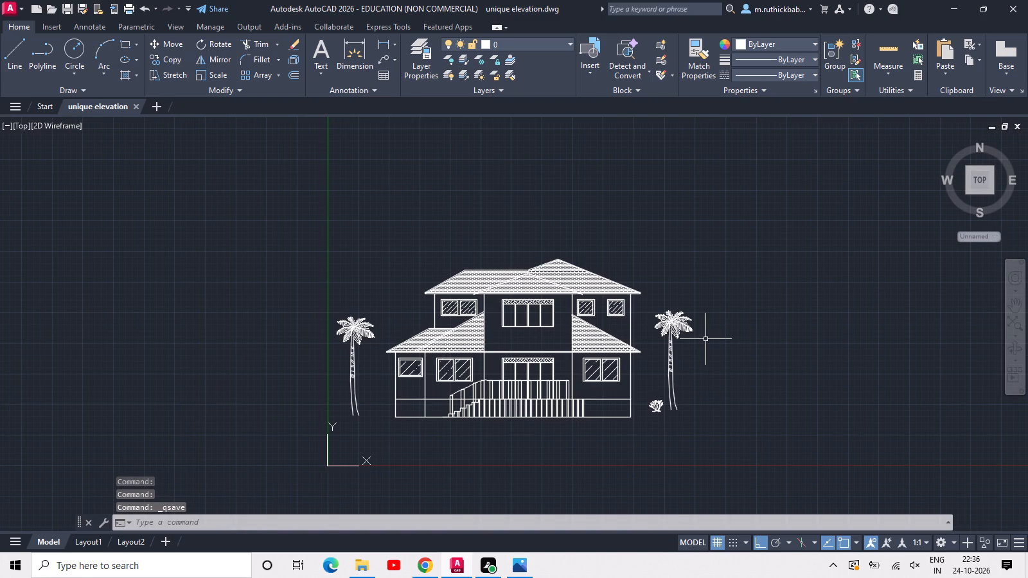
# Set up a centred plot with DWG To PDF.pc3, using a window around the whole house, both palms and the shrub.
pyautogui.hotkey('ctrl', 'p')
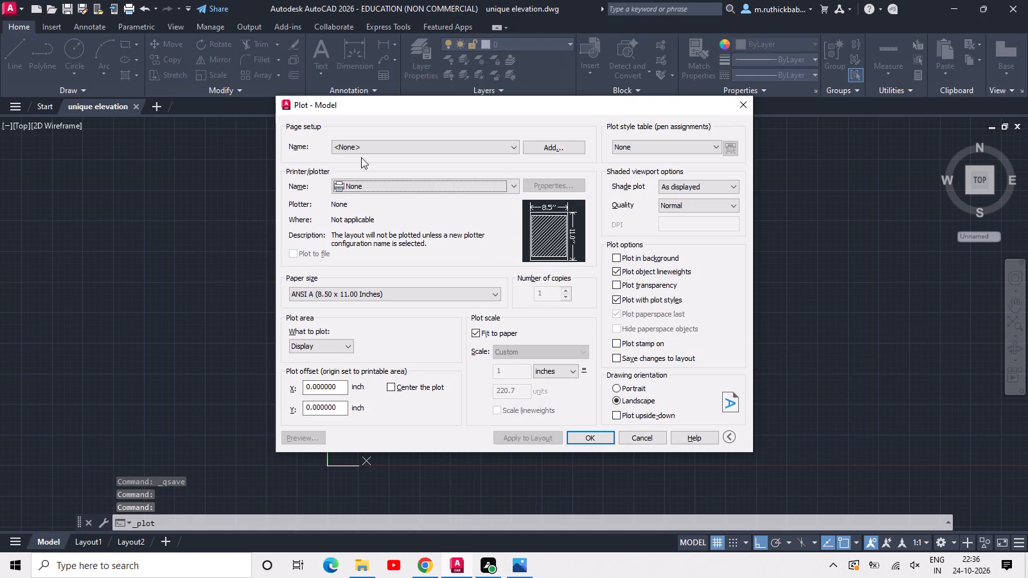
pyautogui.click(380, 179)
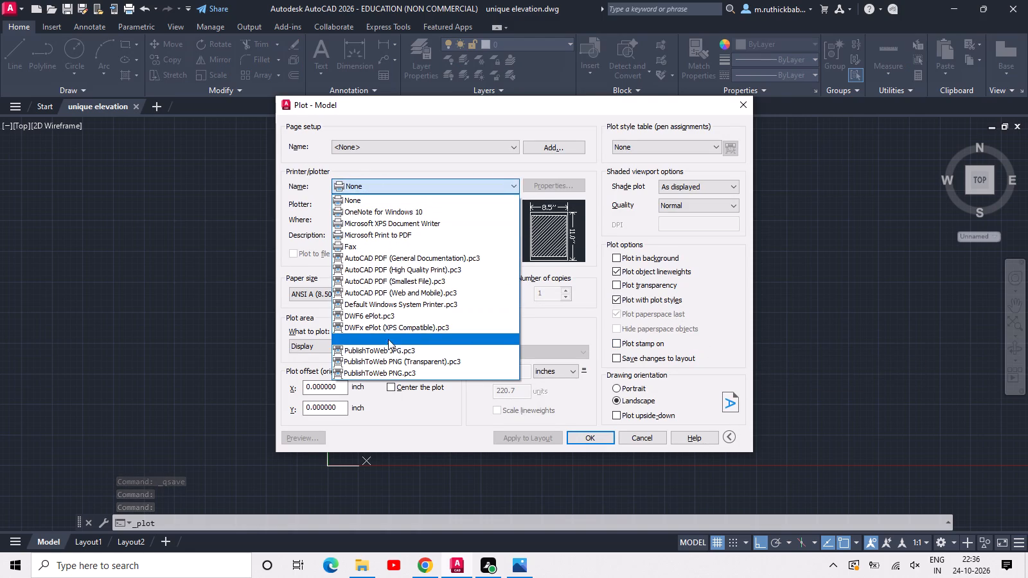
pyautogui.click(387, 338)
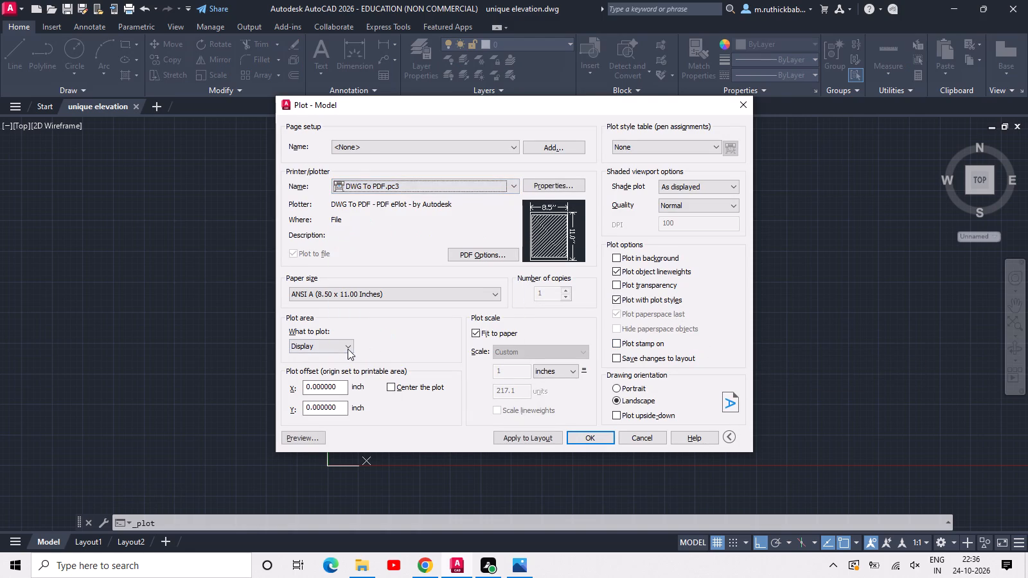
pyautogui.click(345, 349)
pyautogui.click(333, 383)
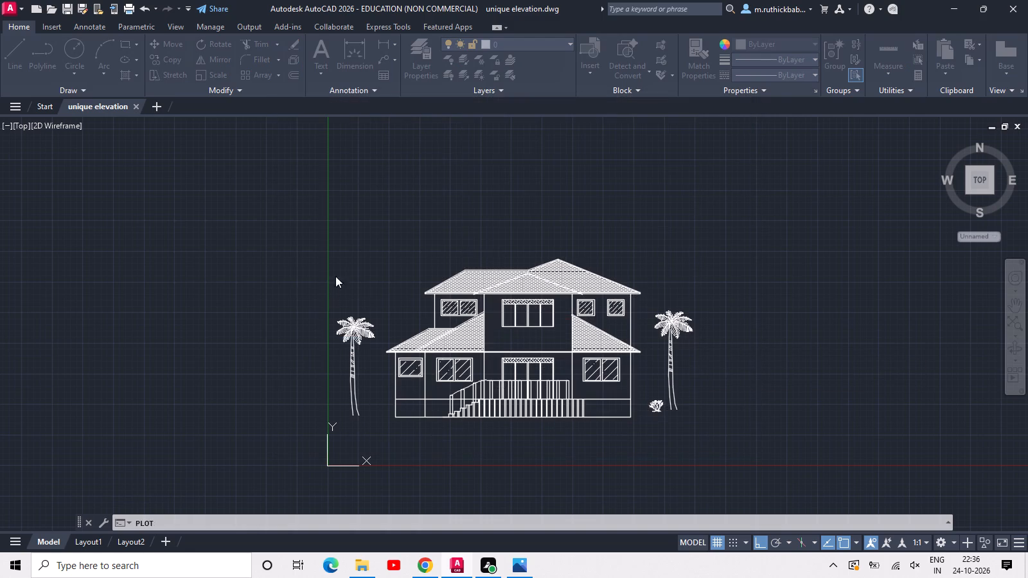
pyautogui.click(301, 236)
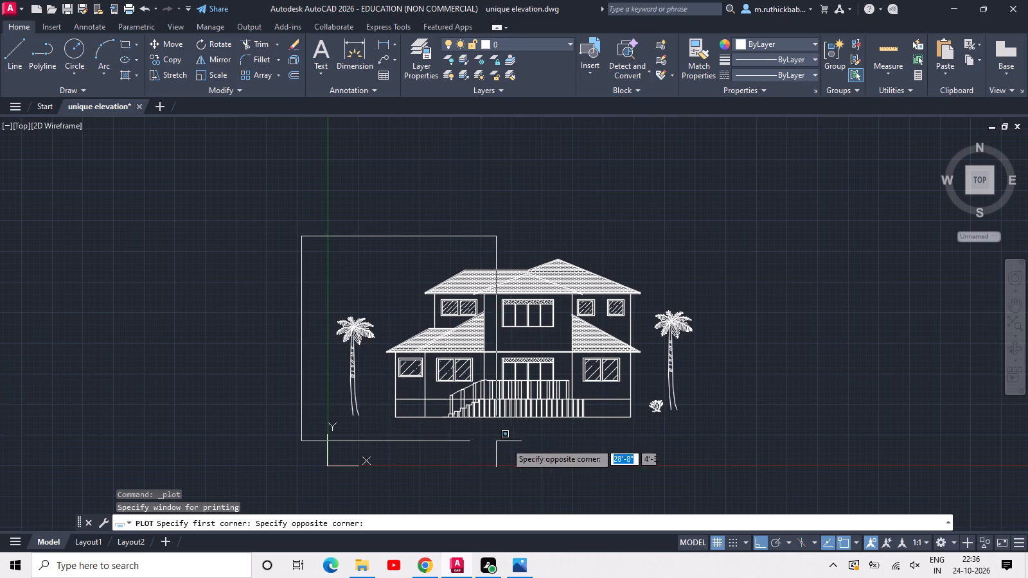
pyautogui.click(724, 433)
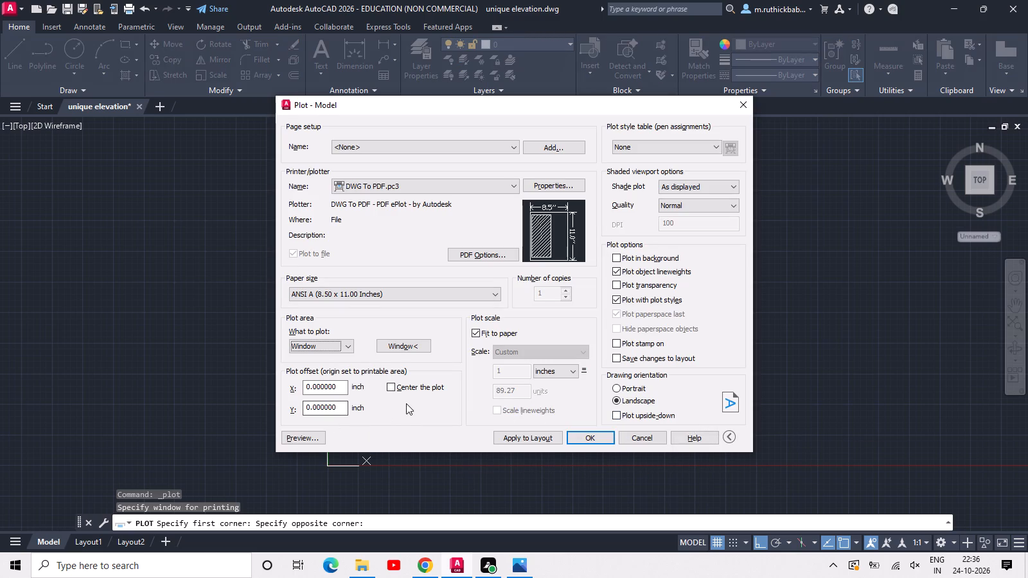
pyautogui.click(391, 387)
# Plot to the Documents folder as "unique elevation-Model.pdf" and dismiss the text annotations tip in the opened PDF in Chrome.
pyautogui.click(597, 437)
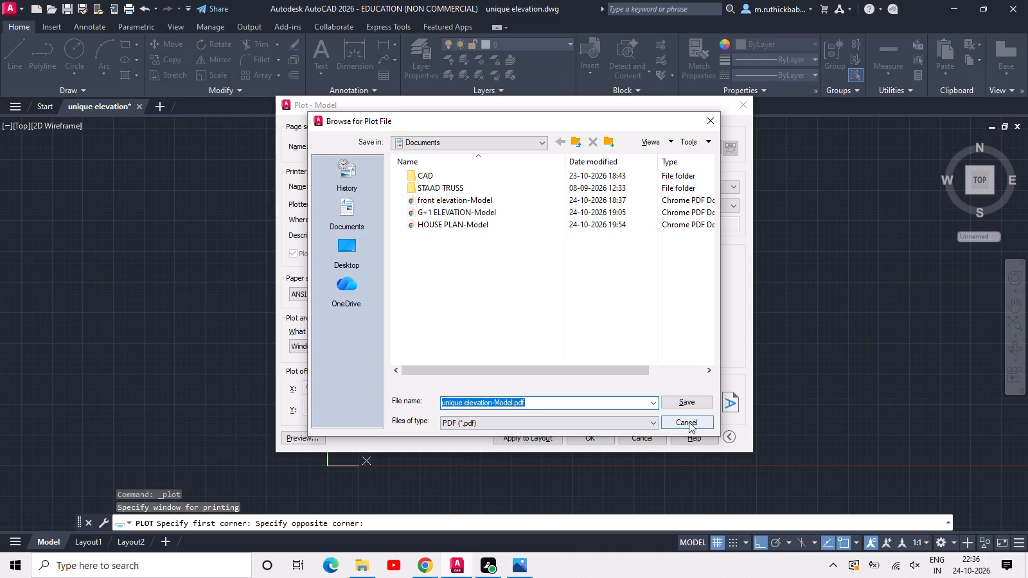
pyautogui.click(692, 401)
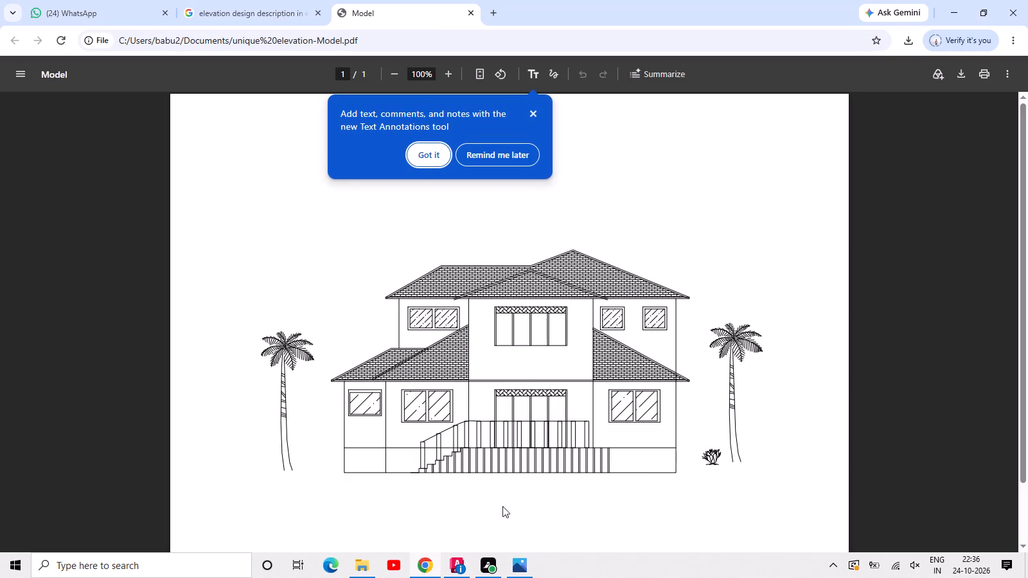
pyautogui.click(428, 159)
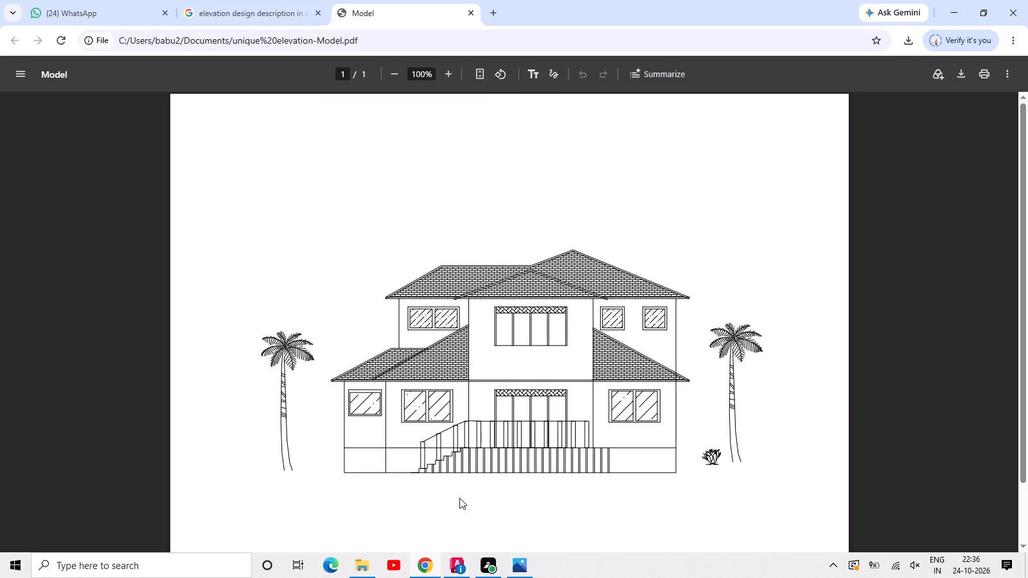